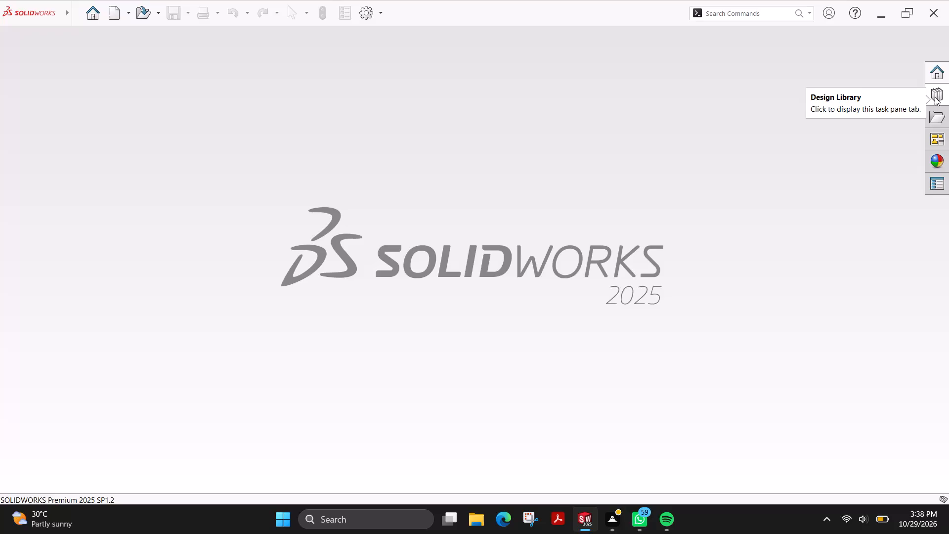
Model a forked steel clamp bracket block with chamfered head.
Create a new part document.
left_click(116, 18)
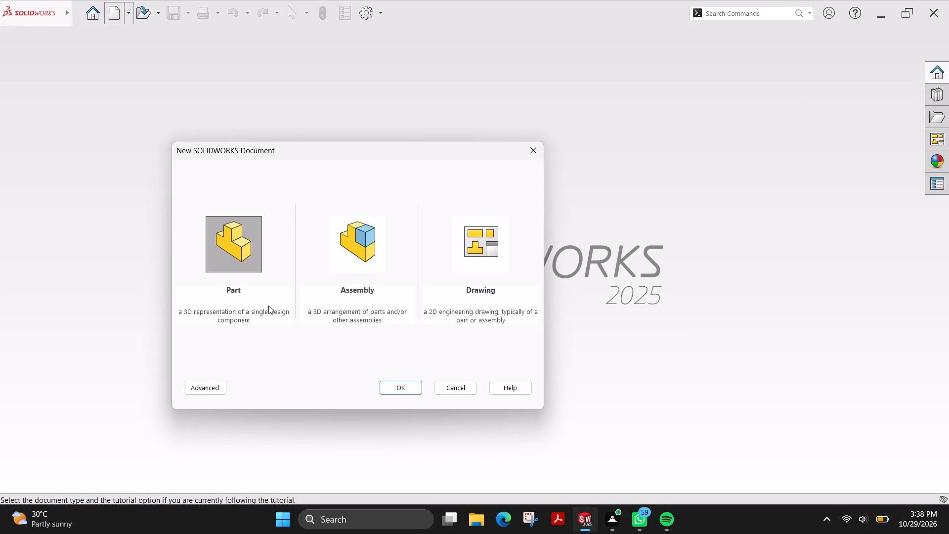
left_click(394, 387)
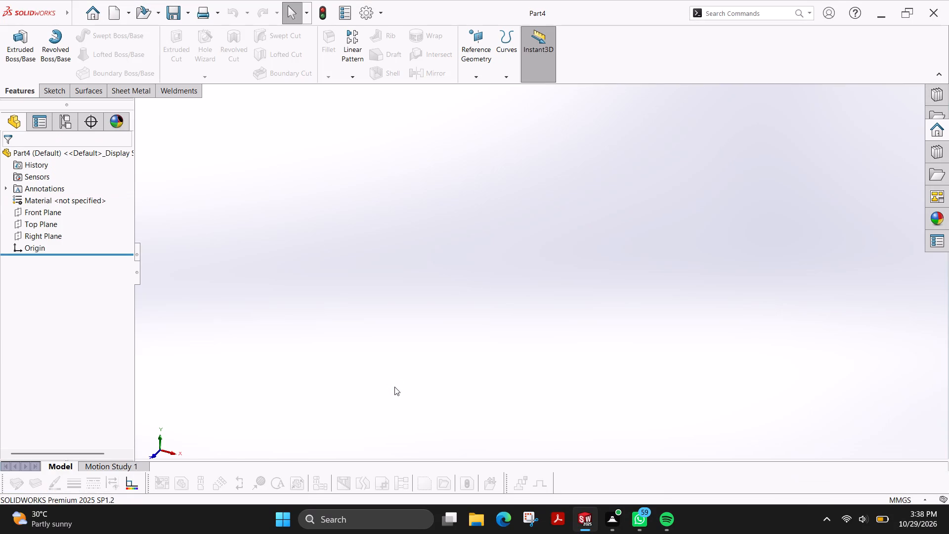
On the Front Plane, sketch two overlapping corner rectangles from the origin: one about 26 by 56 mm, one about 128 mm long.
left_click(47, 90)
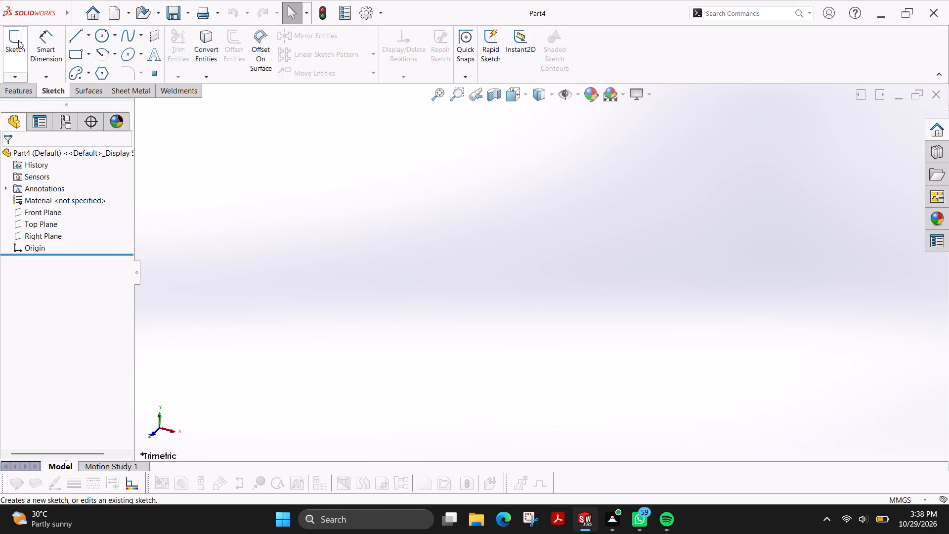
left_click(18, 40)
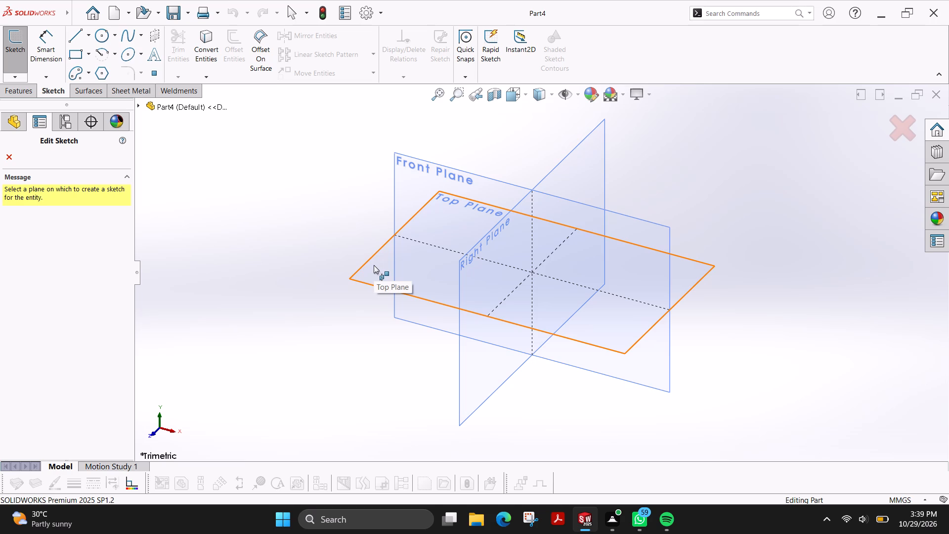
left_click(410, 185)
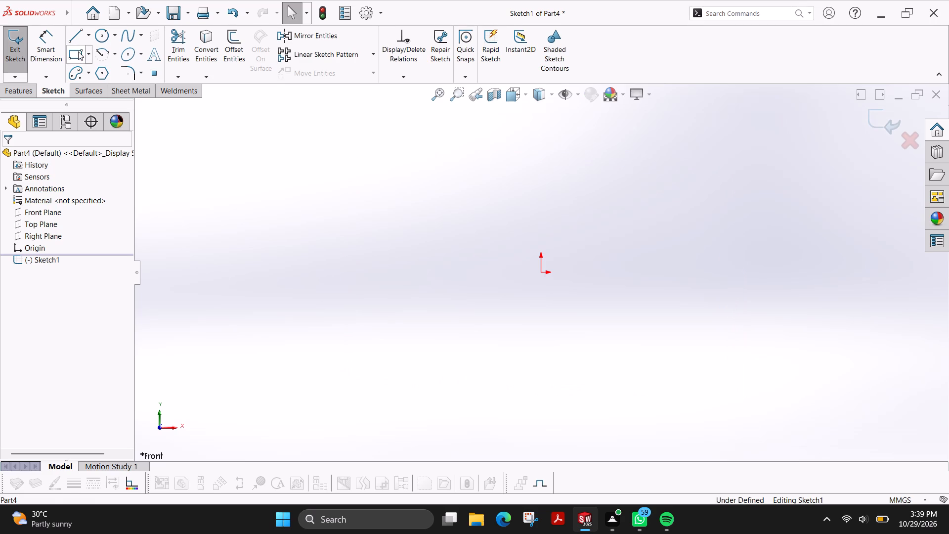
left_click(78, 51)
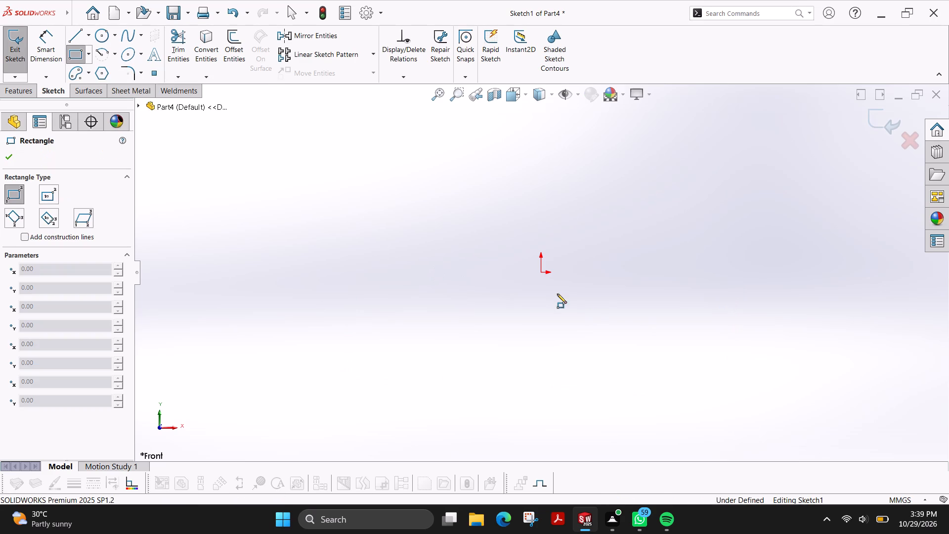
left_click(542, 273)
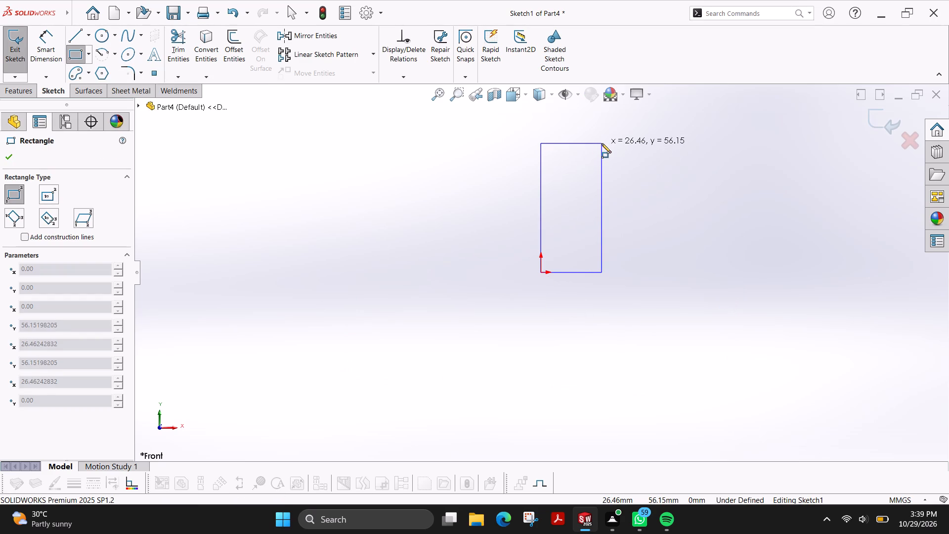
left_click(602, 143)
left_click(542, 271)
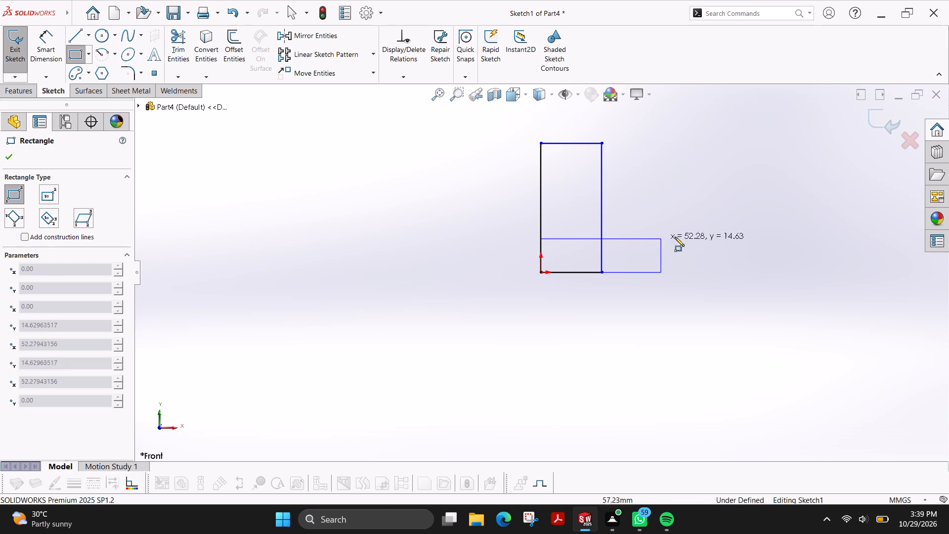
left_click(834, 228)
left_click(10, 155)
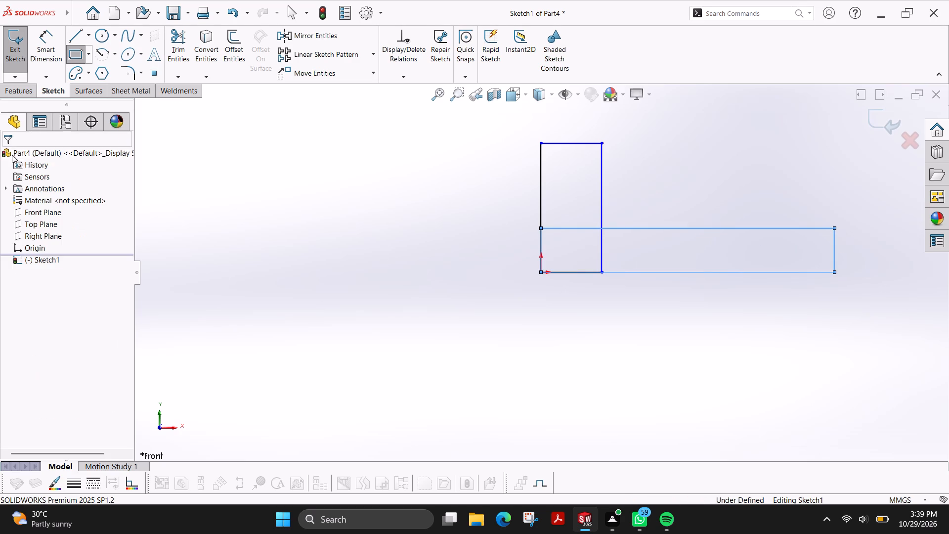
Dimension the upright rectangle to 42 mm high and 27 mm wide.
left_click(49, 63)
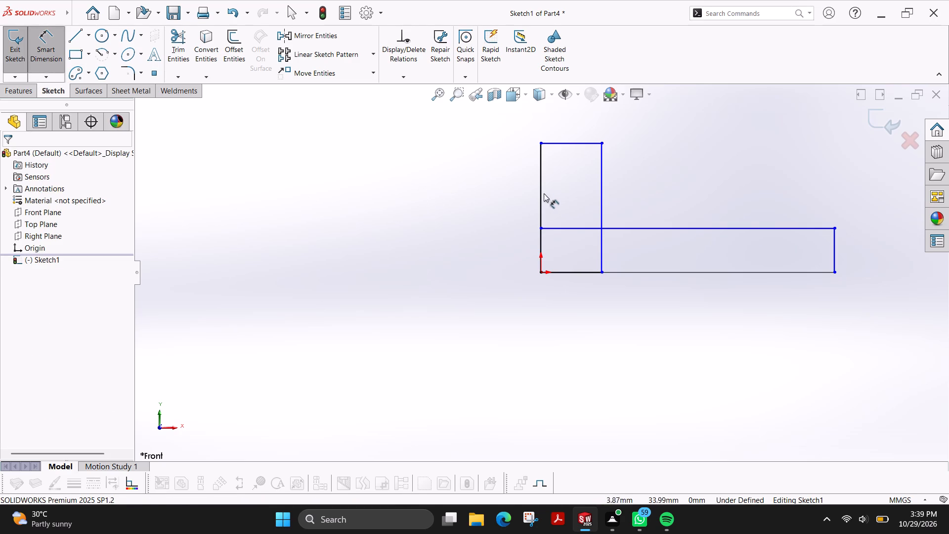
left_click(539, 192)
left_click(481, 201)
type("42")
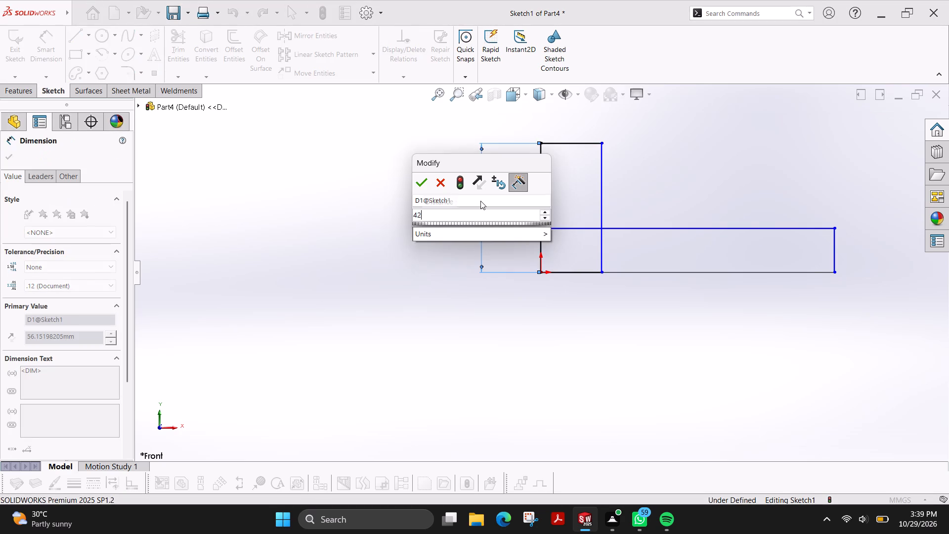
key("Return")
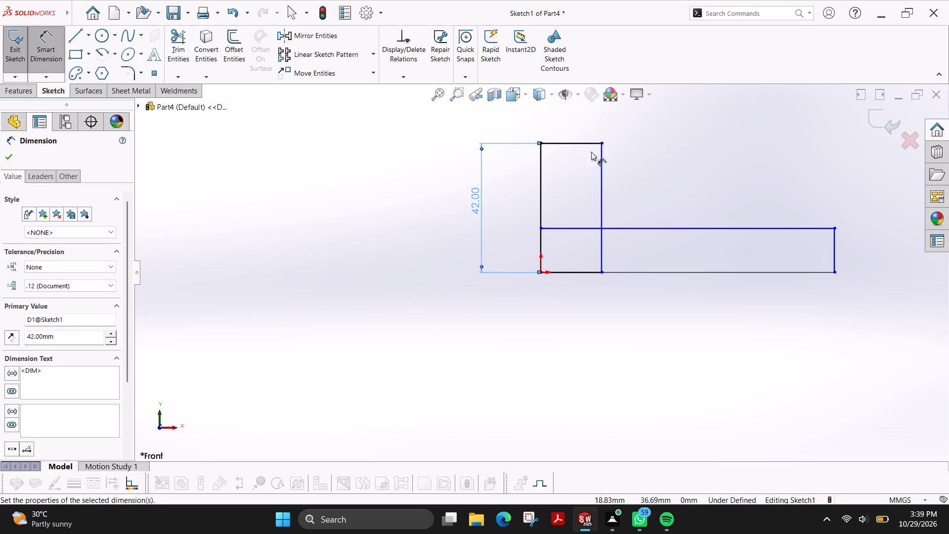
left_click(573, 142)
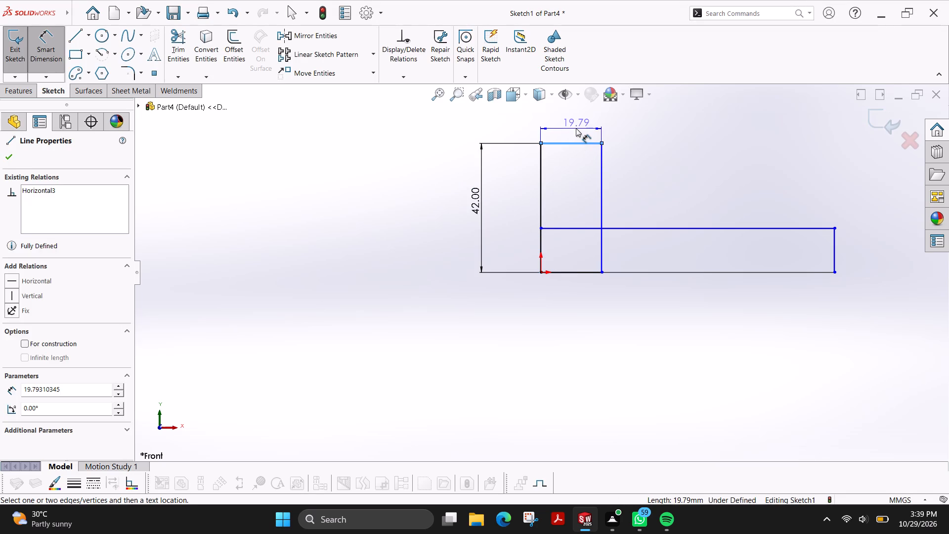
left_click(576, 128)
type("27")
key("Return")
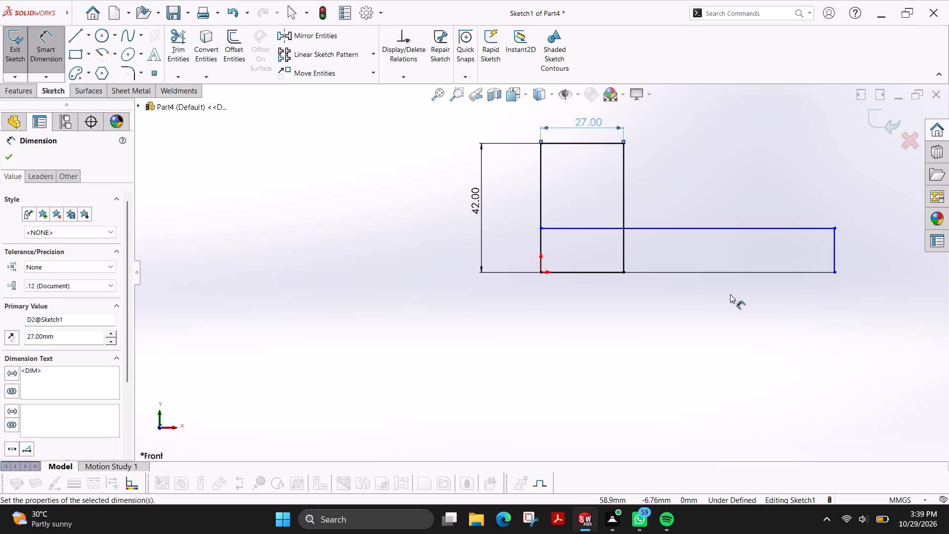
Dimension the long horizontal rectangle to 112 mm long and 15 mm high.
left_click(718, 270)
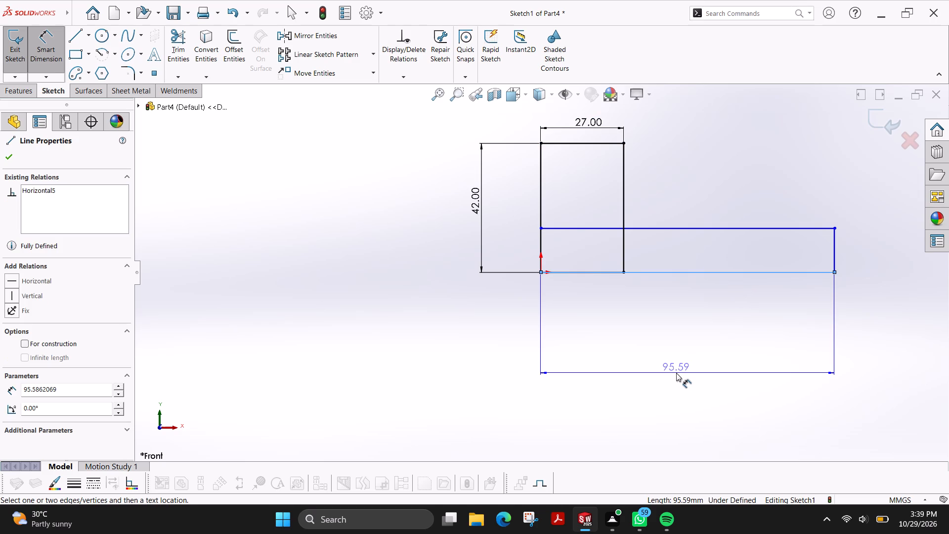
left_click(676, 373)
type("112")
key("Return")
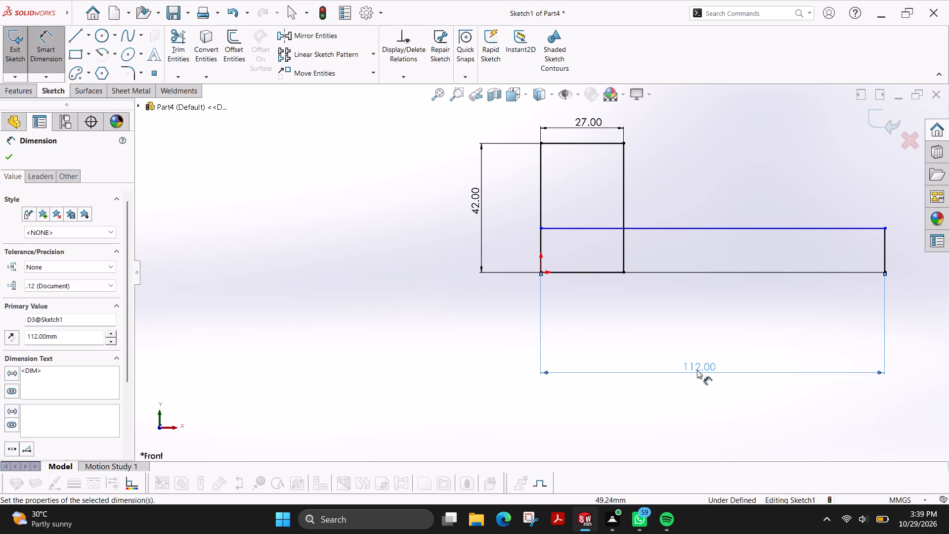
scroll(898, 248, "up", 2)
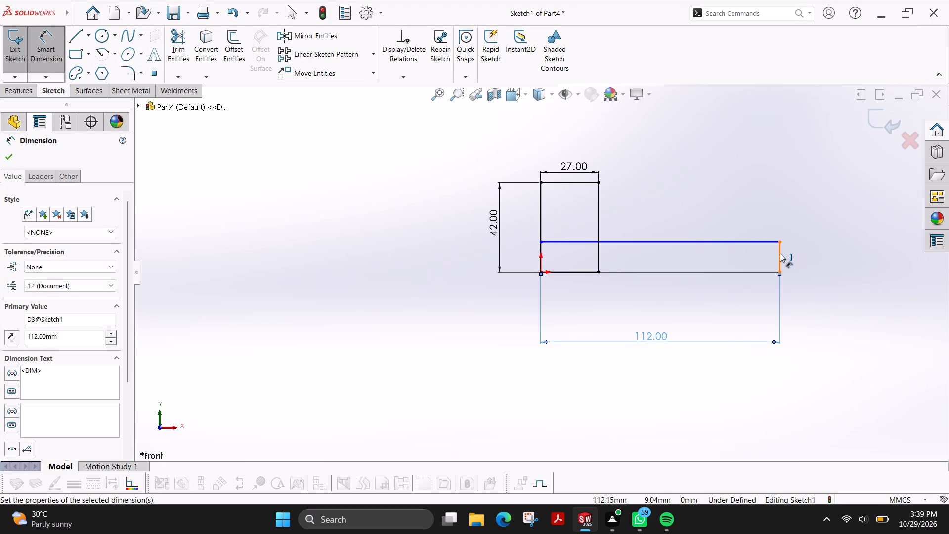
left_click(780, 253)
left_click(806, 259)
type("15")
key("Return")
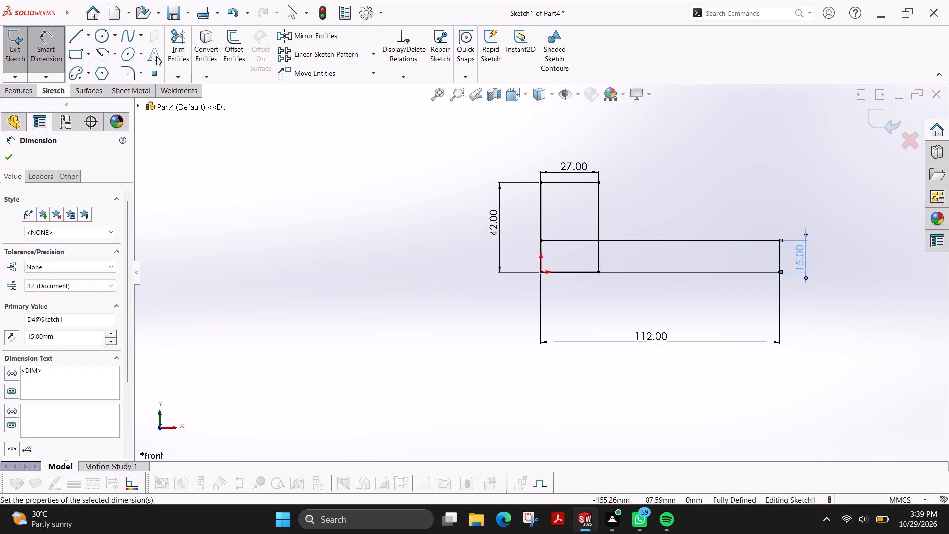
Trim the inner line segments where the two rectangles overlap, leaving an L-shaped outline.
left_click(183, 45)
left_click_drag(572, 228, 596, 254)
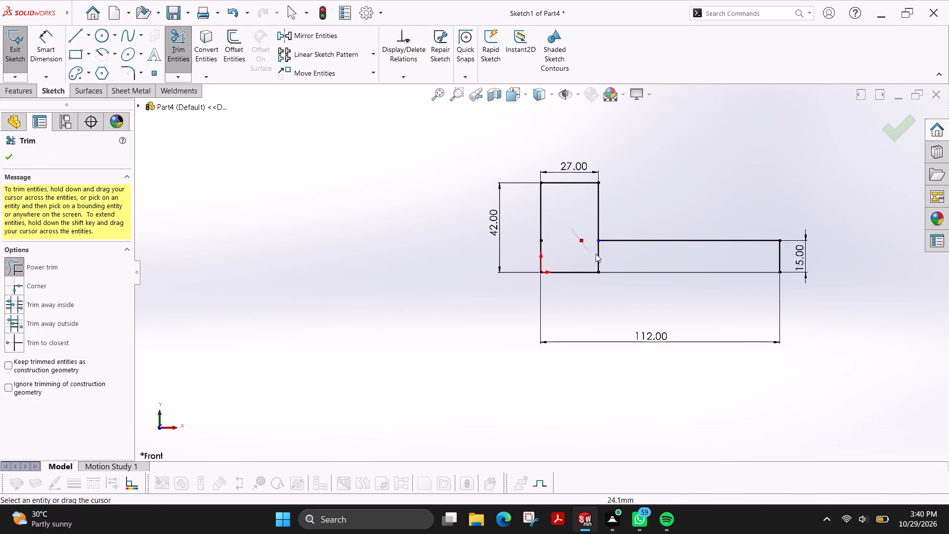
left_click_drag(596, 254, 609, 258)
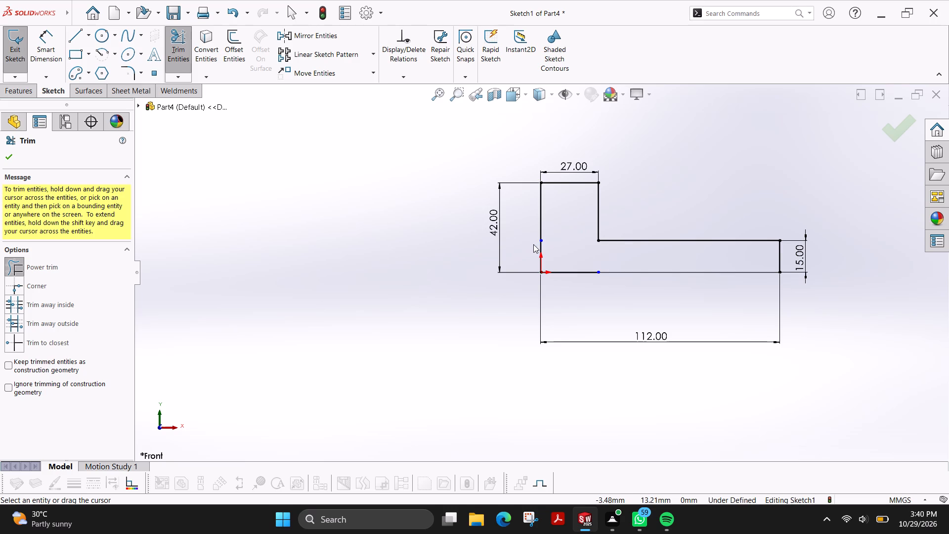
left_click(6, 157)
Extrude the L-shaped region as a Mid Plane boss with a depth of 62 mm.
left_click(11, 92)
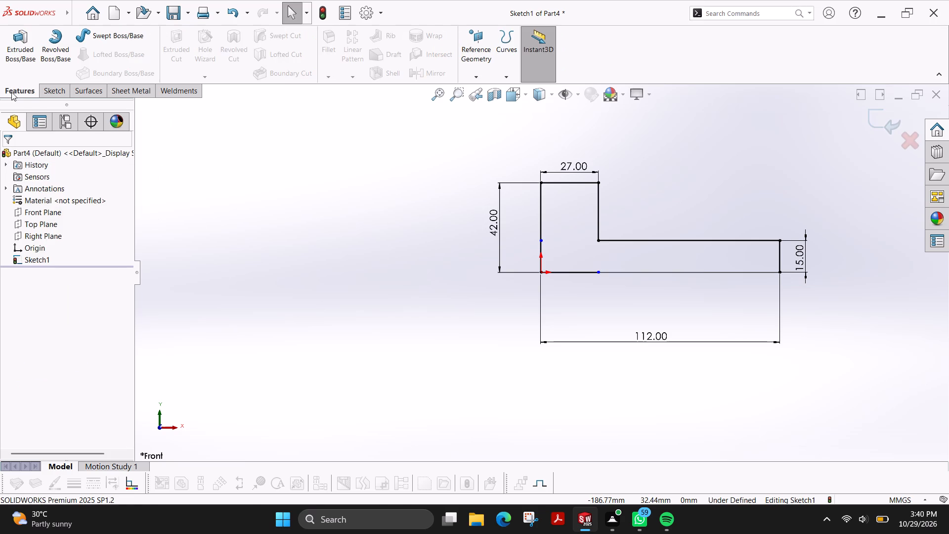
left_click(23, 36)
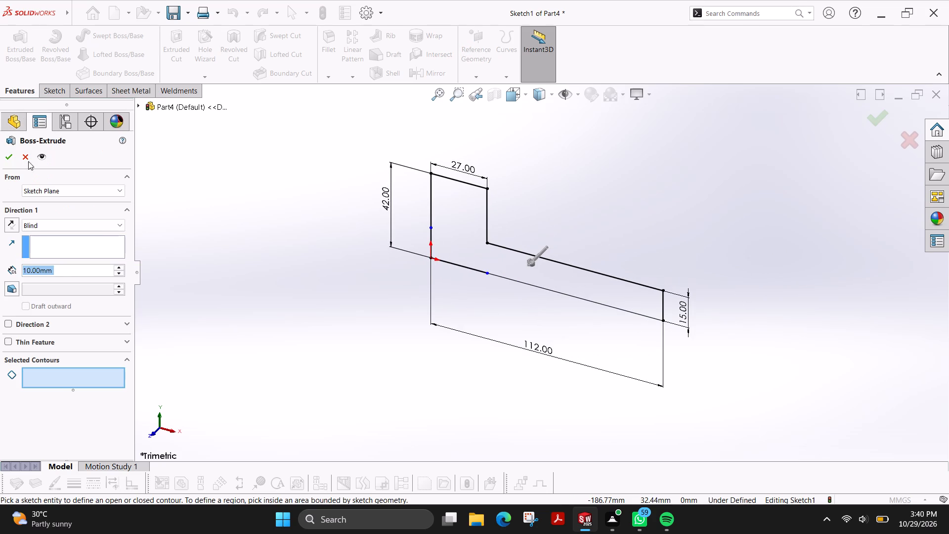
left_click(88, 228)
left_click(54, 278)
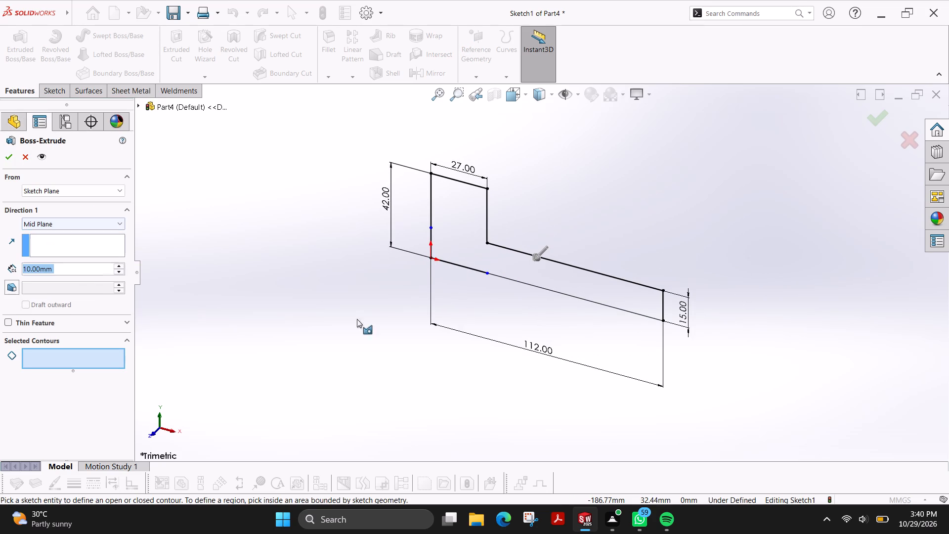
left_click(461, 220)
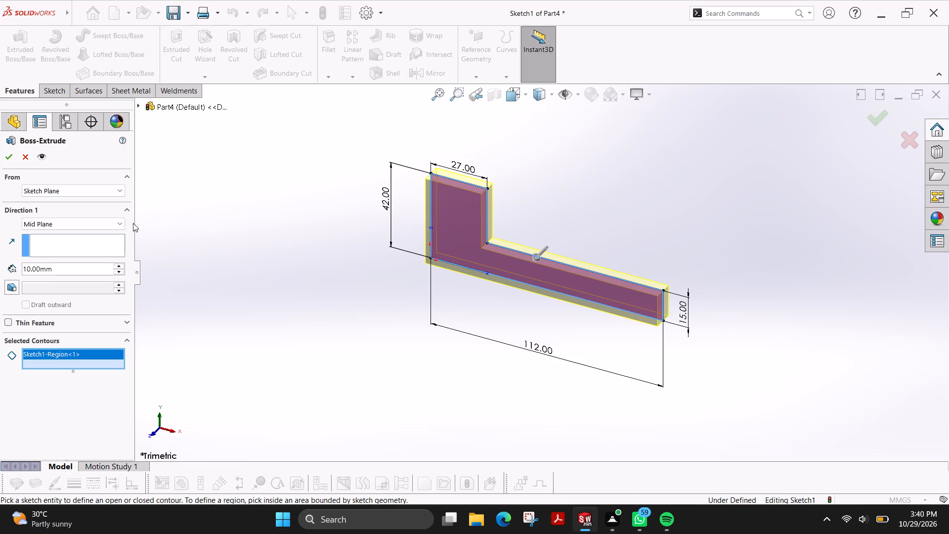
double_click(87, 271)
type("62")
key("Return")
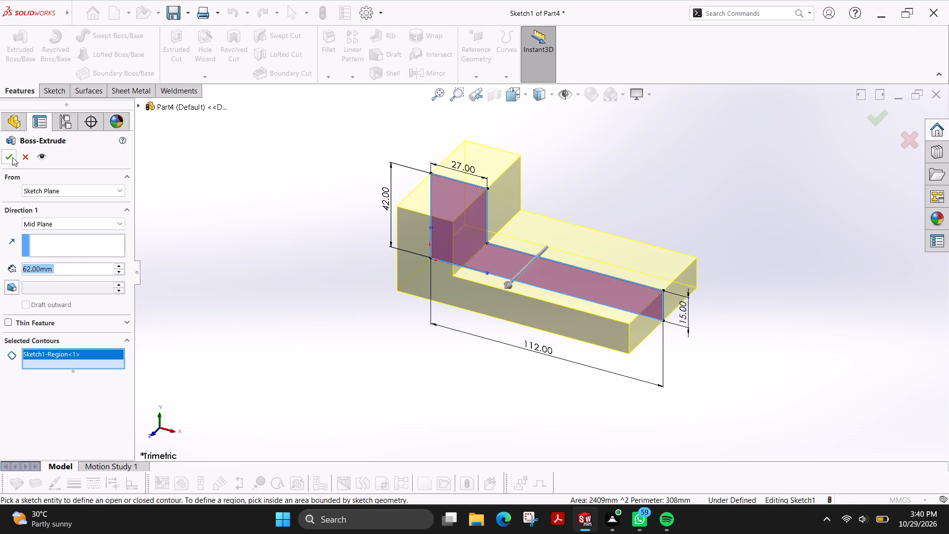
left_click(12, 157)
key("Escape")
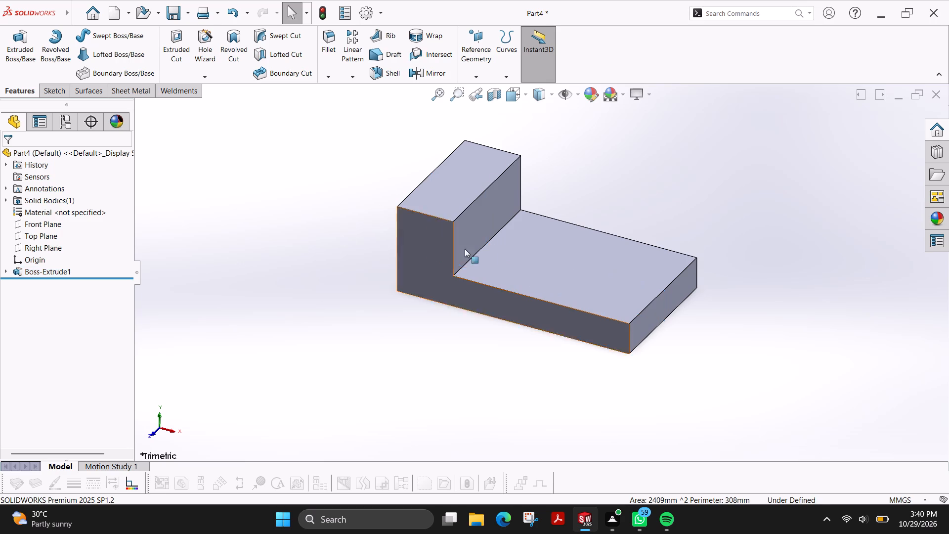
On the upright block's inner vertical face, sketch a circle of about 3.5 mm radius, centred about 33 mm directly above the origin.
left_click(474, 217)
left_click(63, 89)
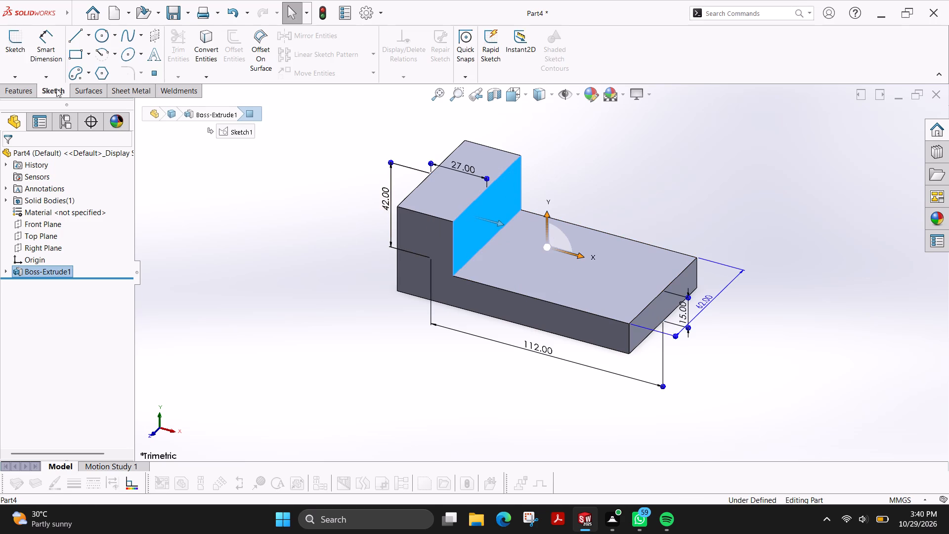
left_click(27, 51)
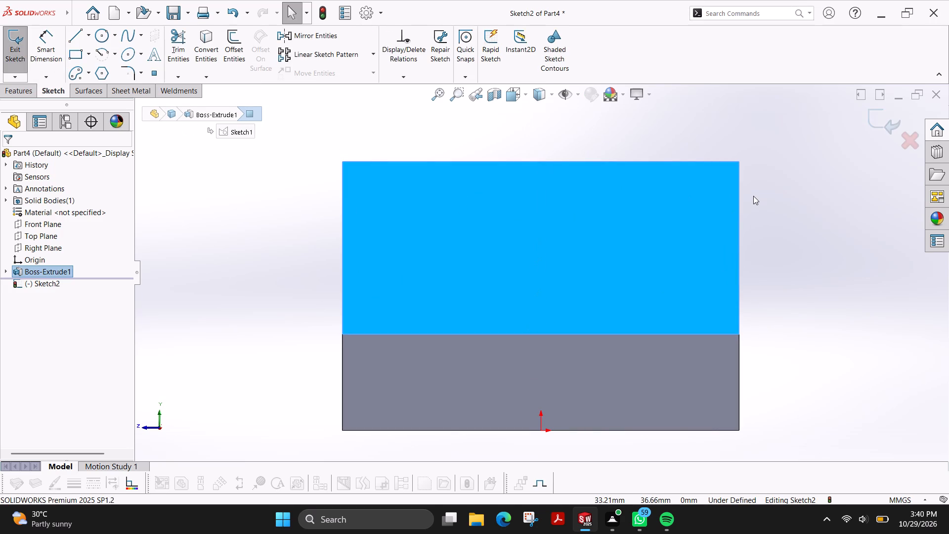
key("Escape")
left_click(103, 37)
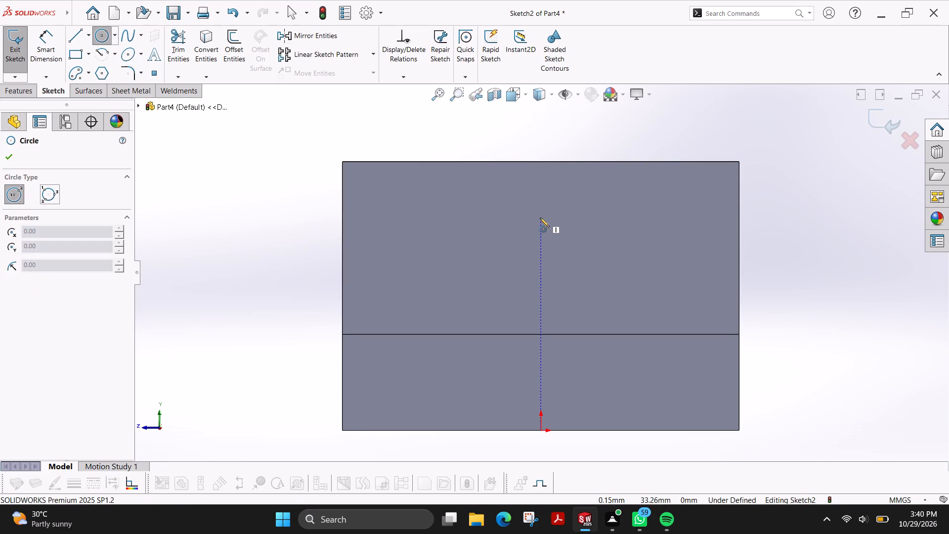
left_click(539, 217)
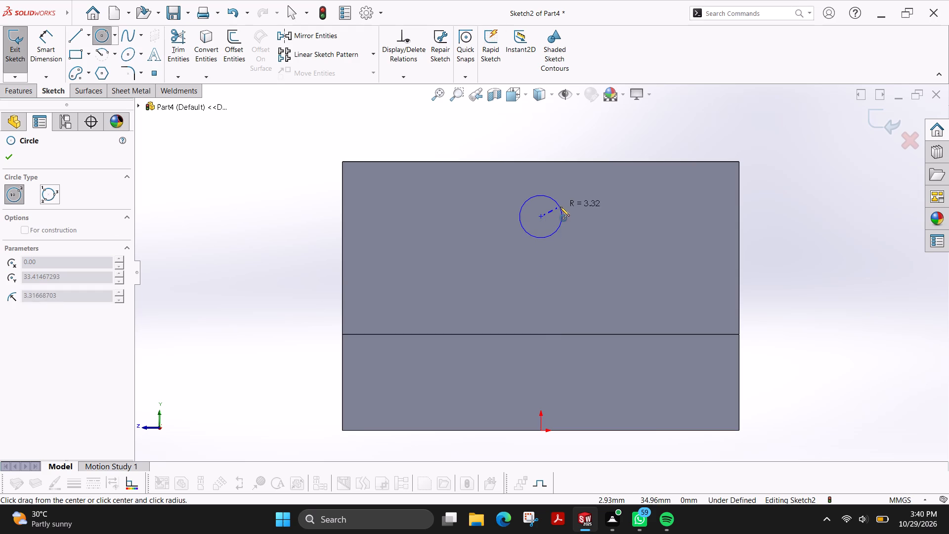
left_click(561, 206)
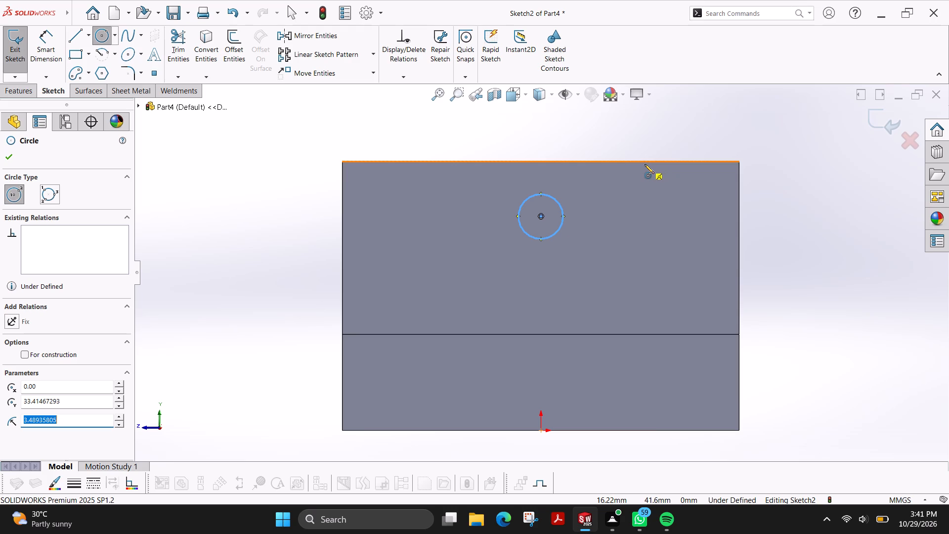
left_click(635, 164)
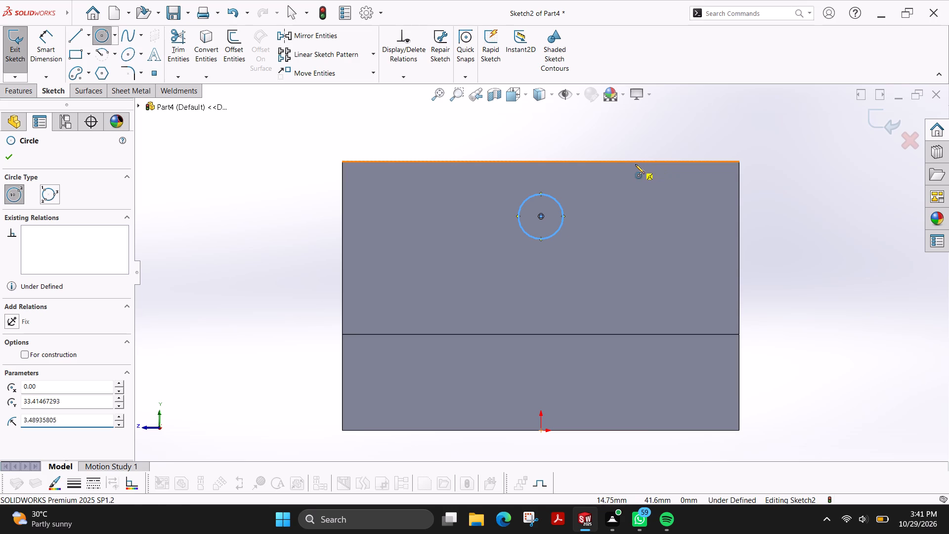
key("Escape")
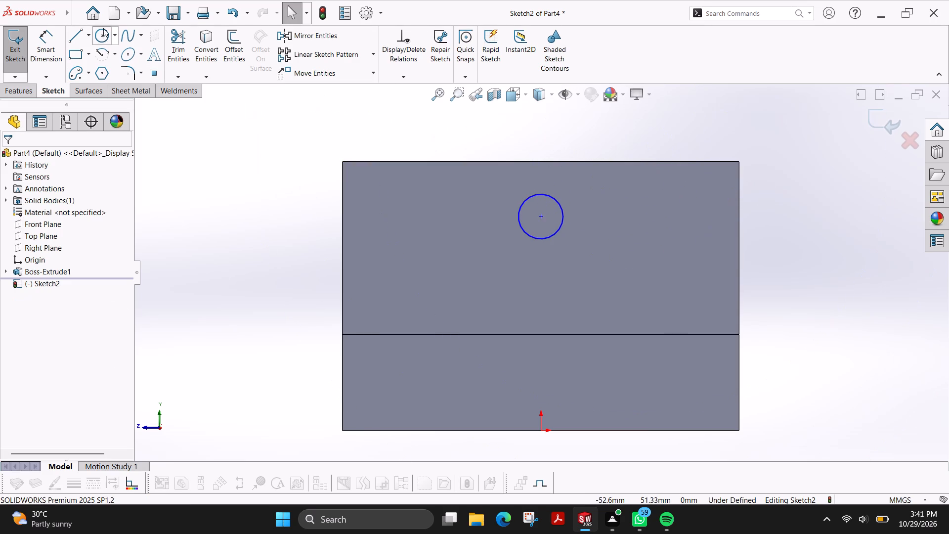
Sketch two lines sloping outward and down from the face's top edge past either side edge, about 29 mm and 28 mm long.
left_click(75, 32)
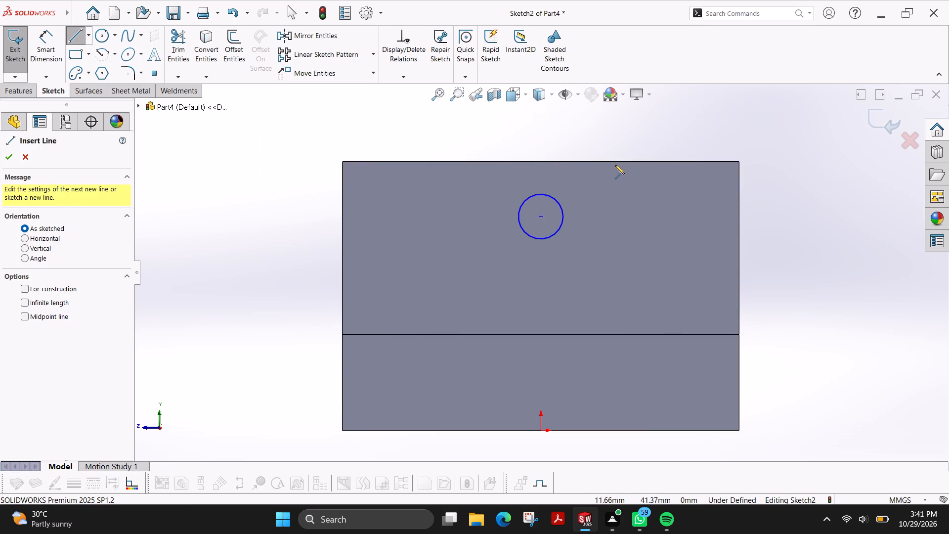
left_click(617, 162)
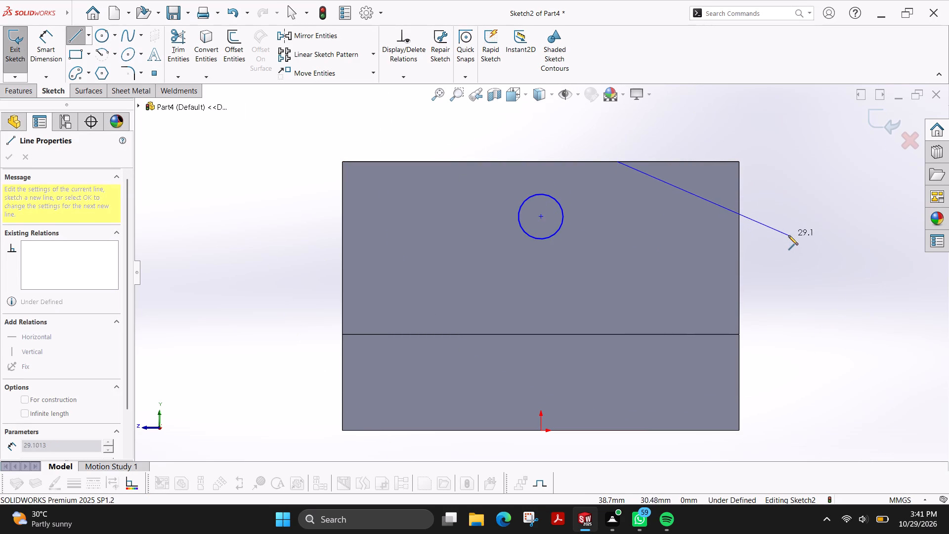
left_click(788, 235)
key("Escape")
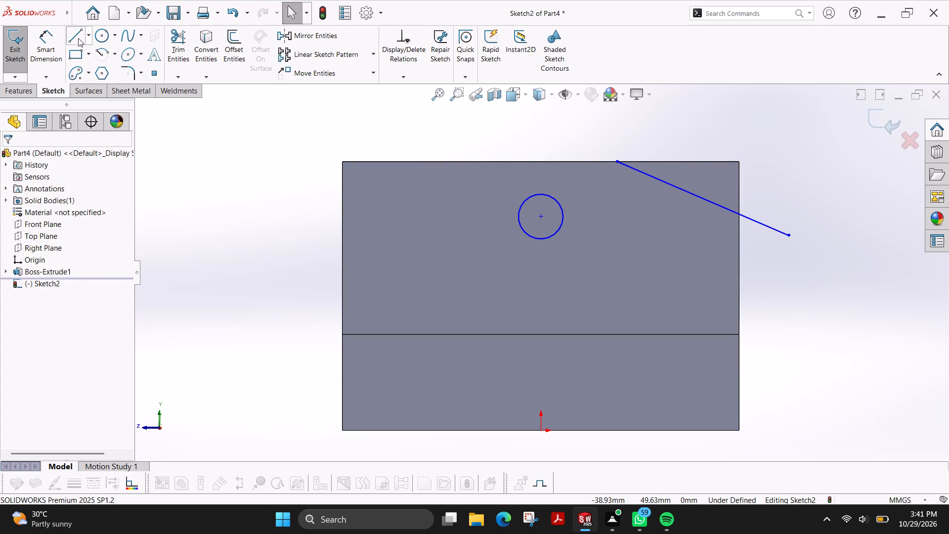
left_click(78, 38)
left_click(465, 162)
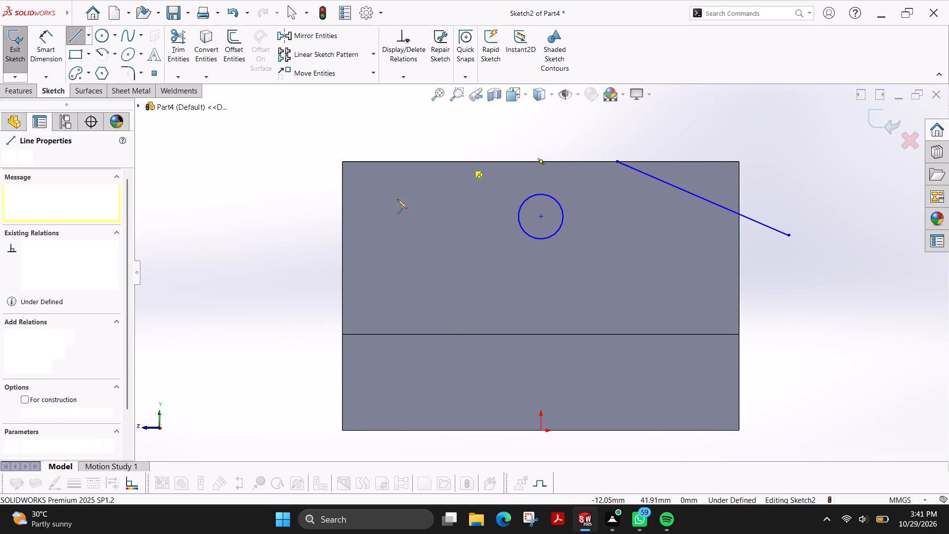
left_click(295, 227)
key("Escape")
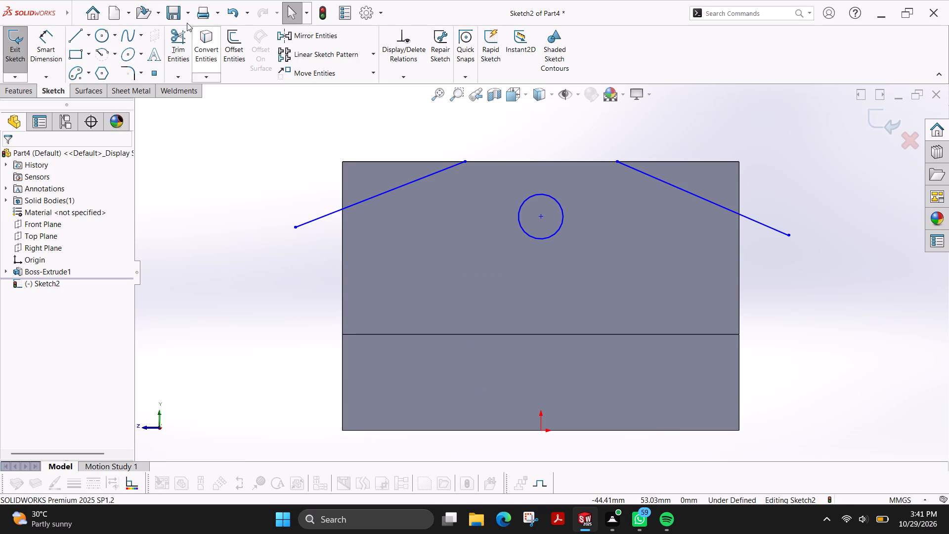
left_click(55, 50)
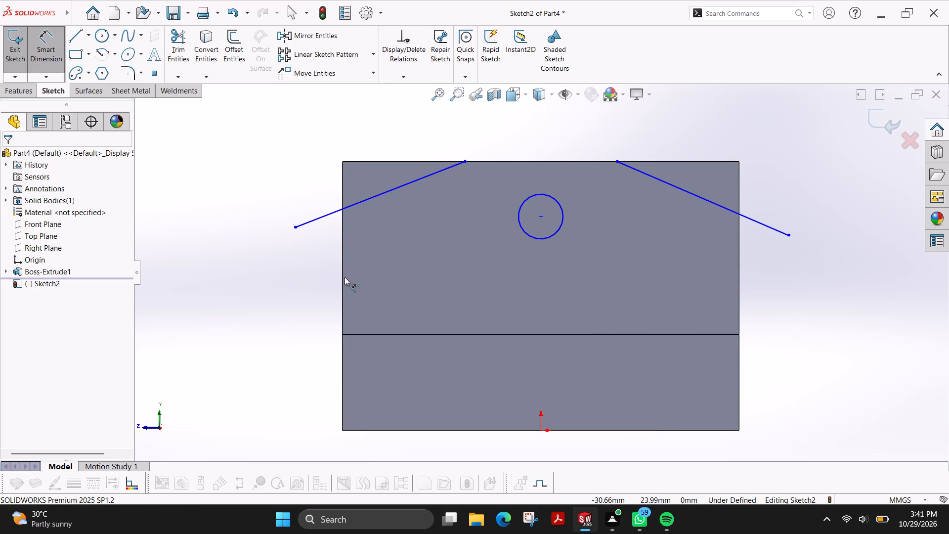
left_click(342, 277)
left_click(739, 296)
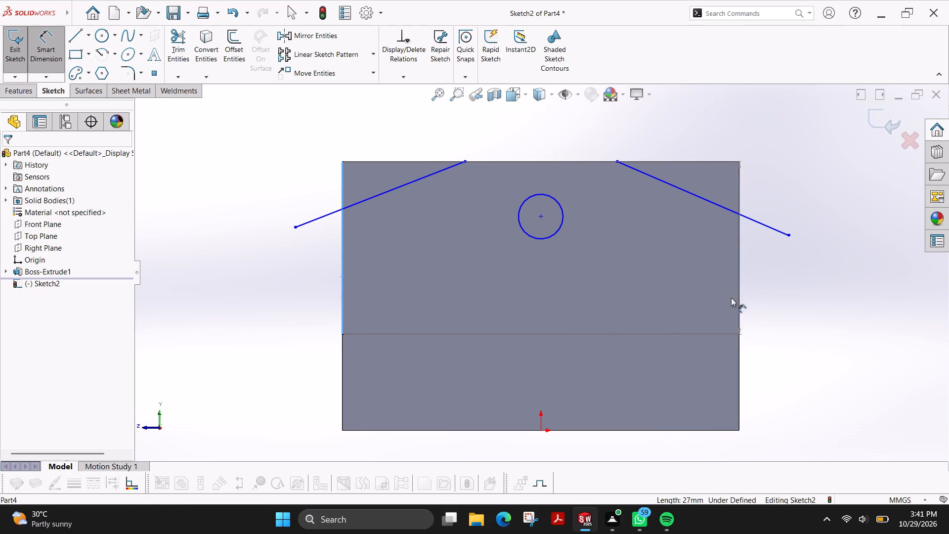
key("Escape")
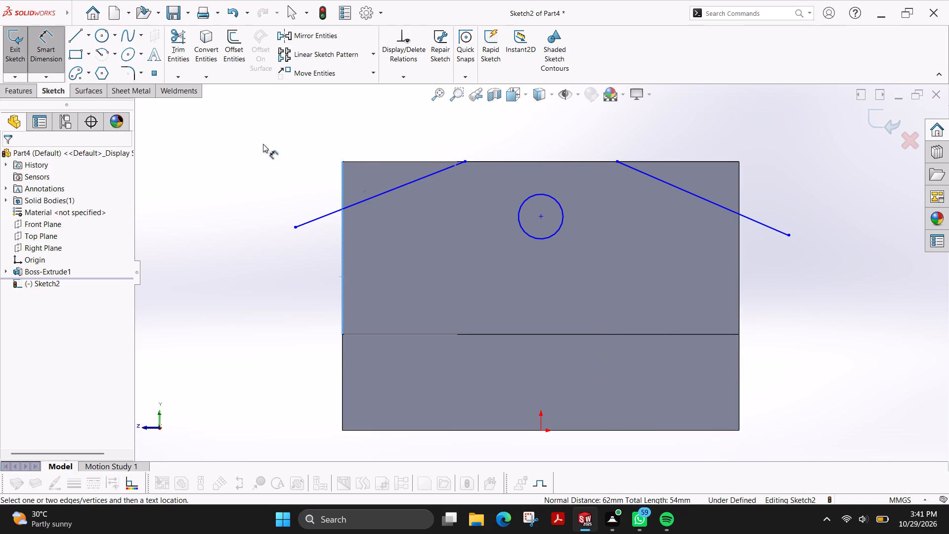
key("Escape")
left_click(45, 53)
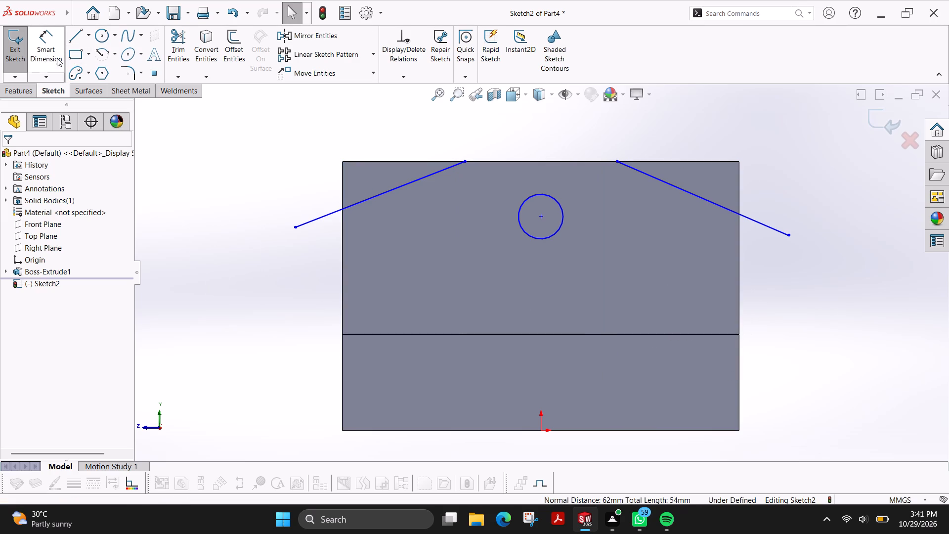
Dimension the angle between each sloping line and the face's top edge to 28°.
left_click(51, 50)
left_click(410, 183)
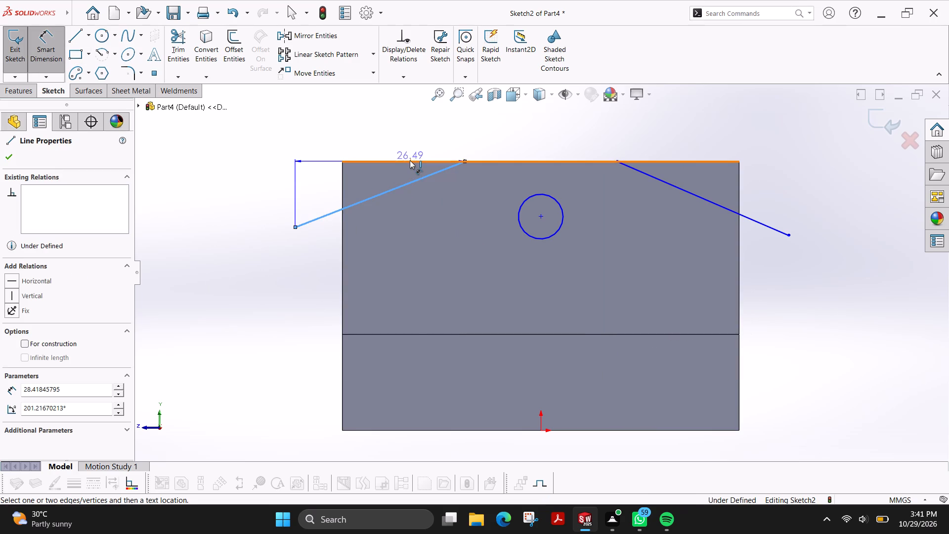
left_click(410, 160)
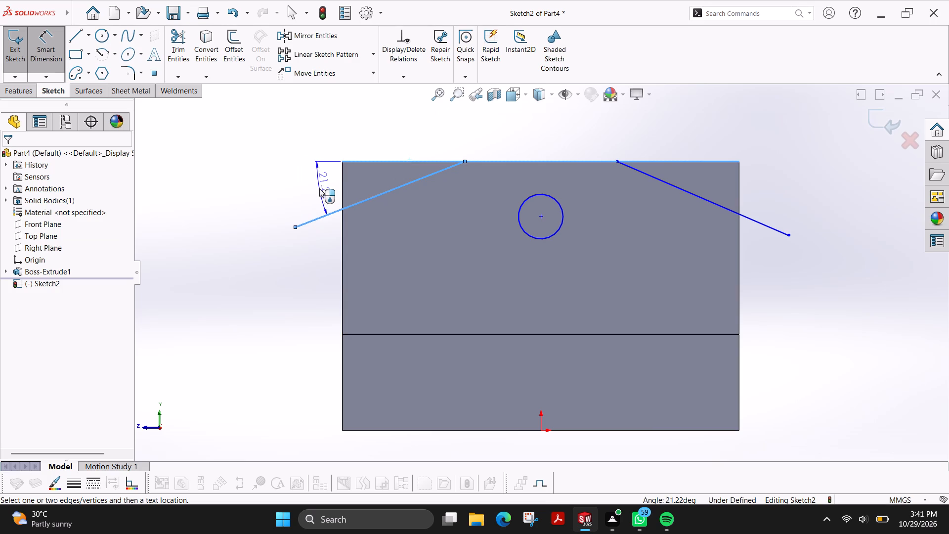
left_click(319, 188)
type("28")
key("Return")
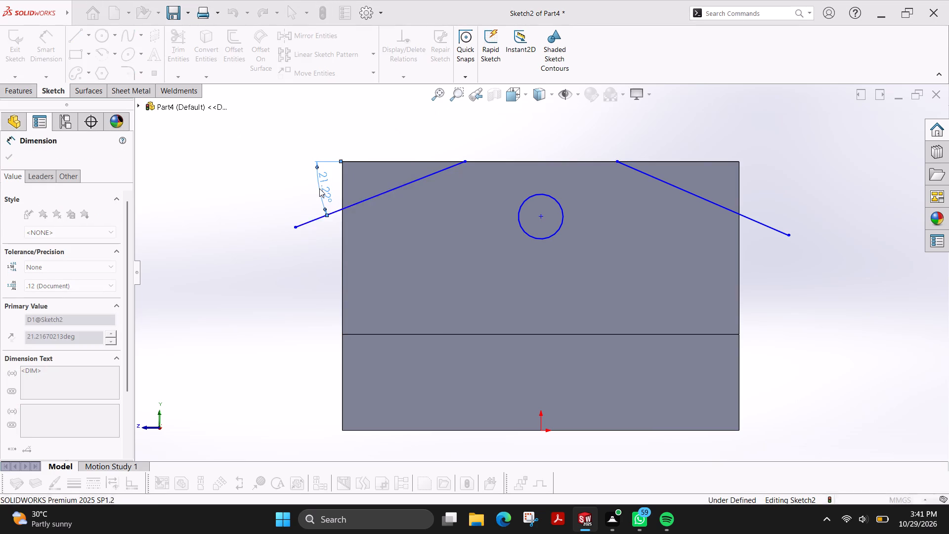
left_click(703, 199)
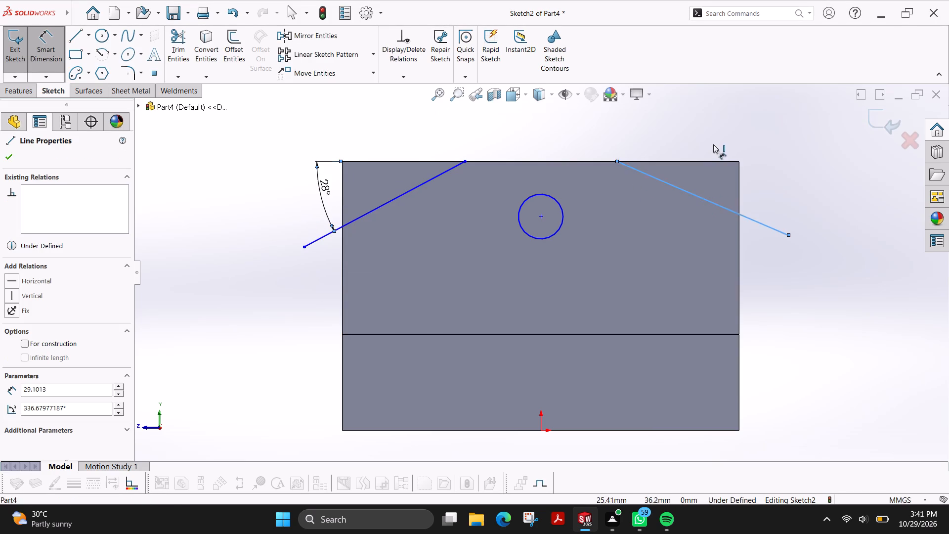
left_click(711, 161)
left_click(762, 200)
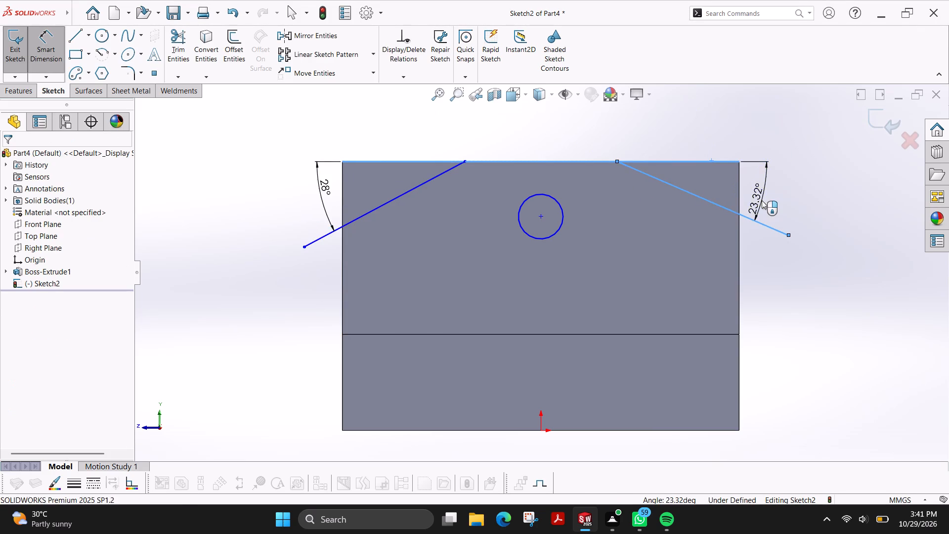
type("28")
key("Return")
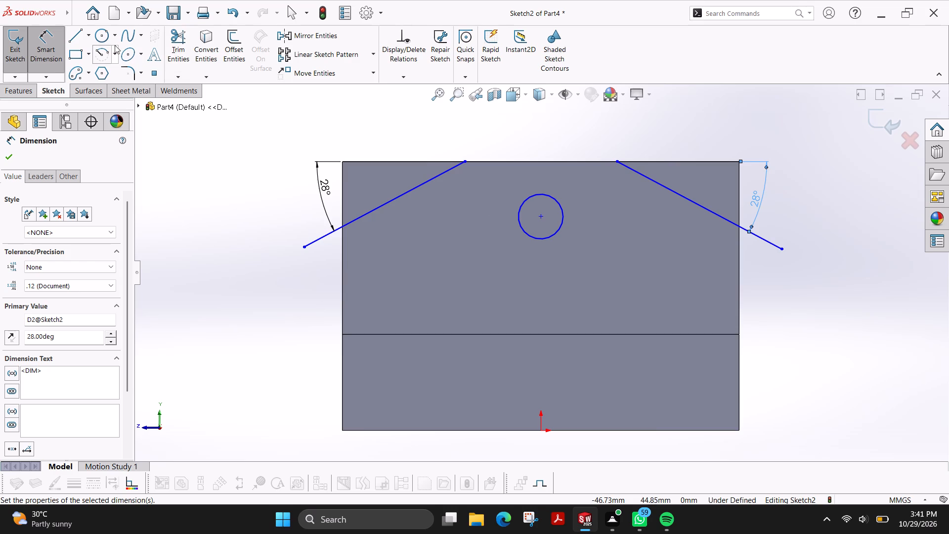
Sketch a vertical line down each side edge from the face's top corners, extending past the sloping lines.
left_click(75, 40)
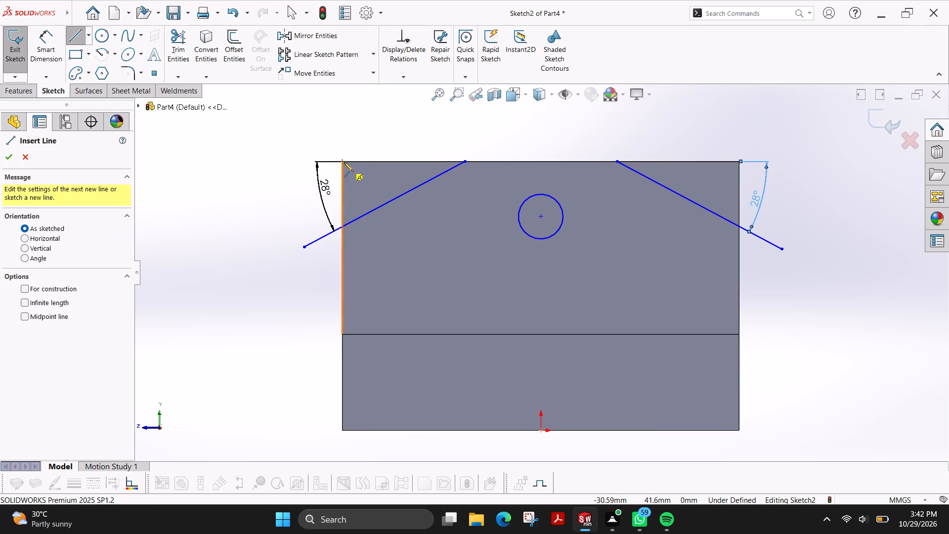
left_click(343, 161)
left_click(341, 285)
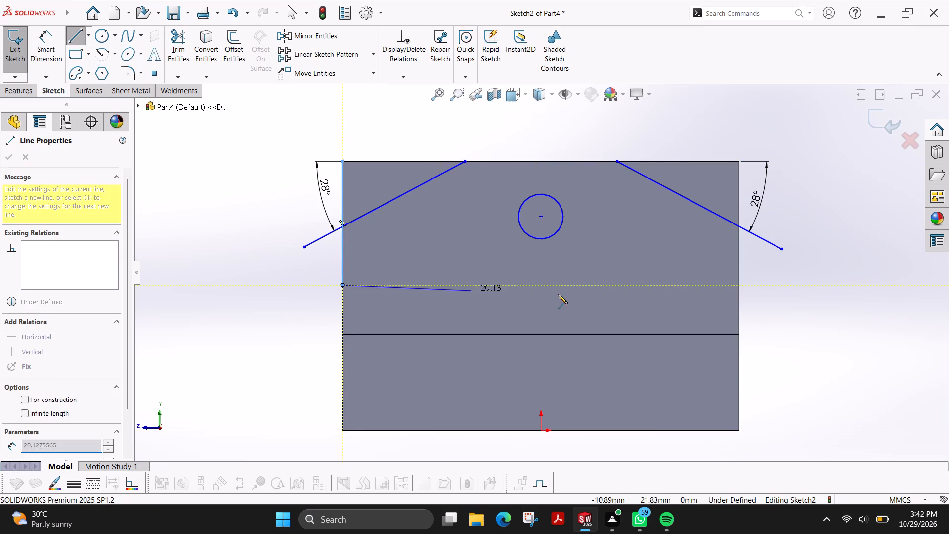
key("Escape")
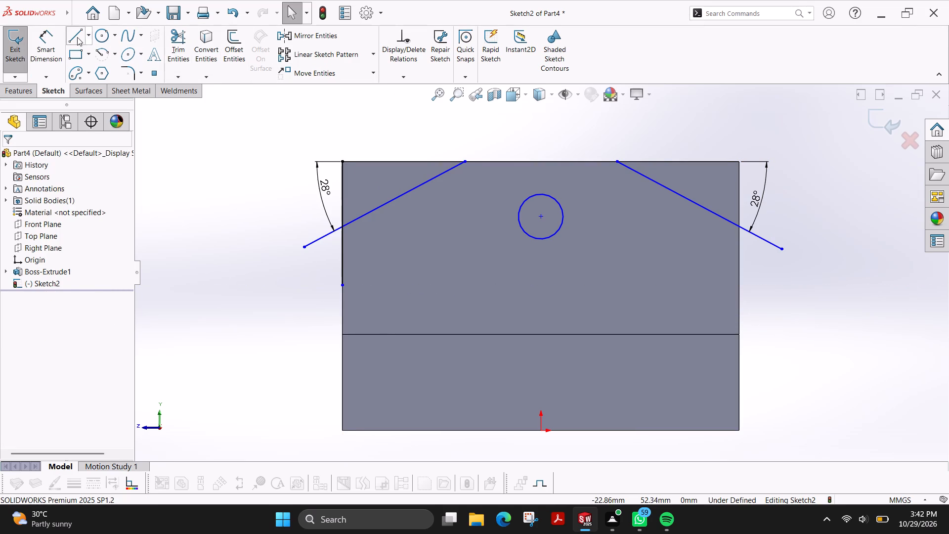
left_click(77, 37)
left_click(739, 160)
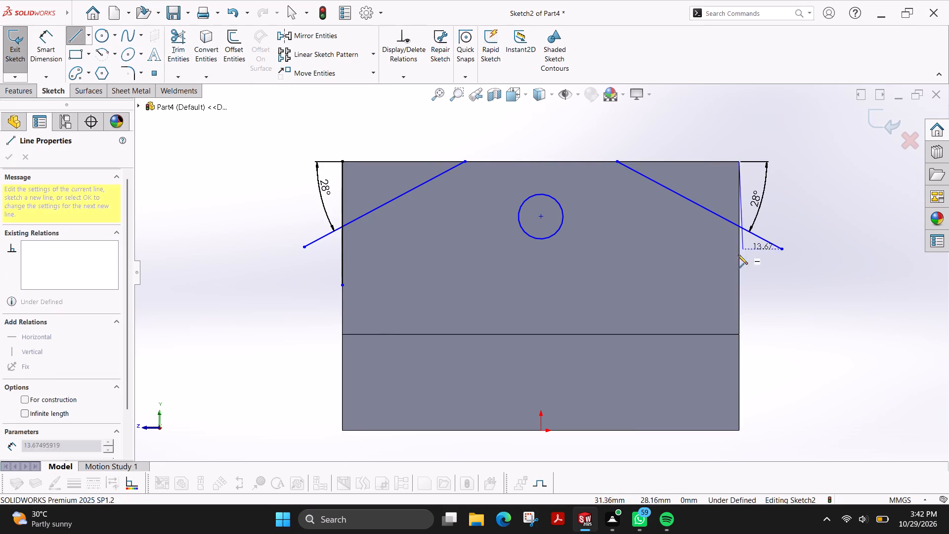
left_click(736, 259)
key("Escape")
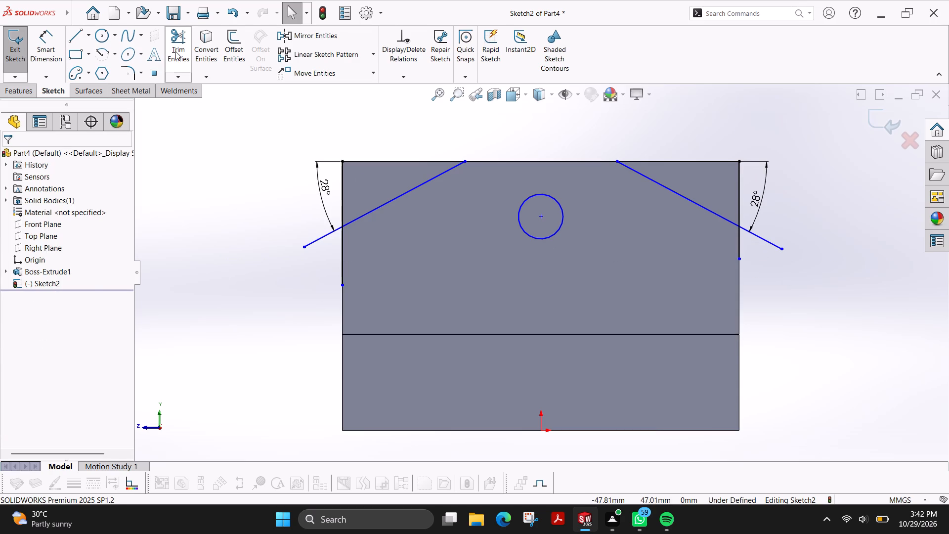
Trim the sloping lines' ends overhanging the side edges and remove both vertical boundary lines.
left_click(175, 51)
left_click_drag(776, 219, 728, 249)
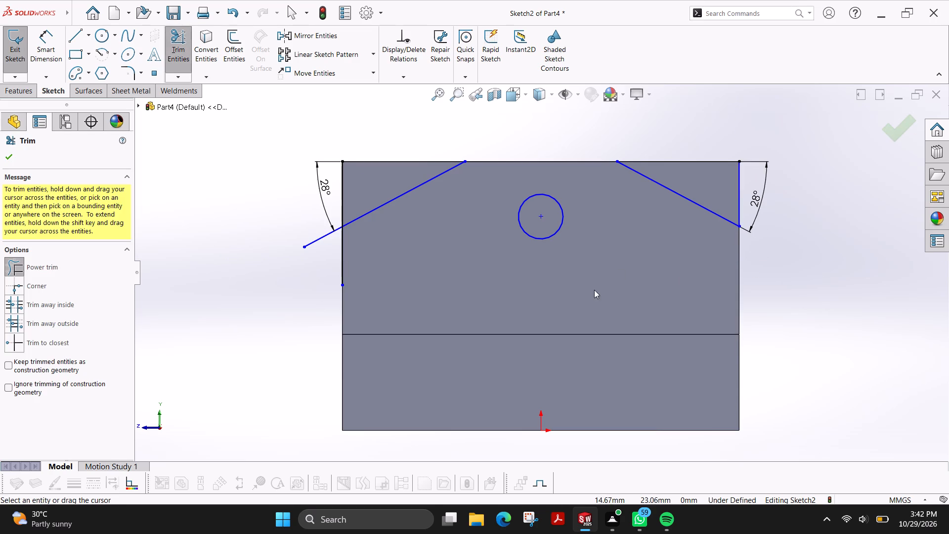
left_click_drag(300, 219, 355, 263)
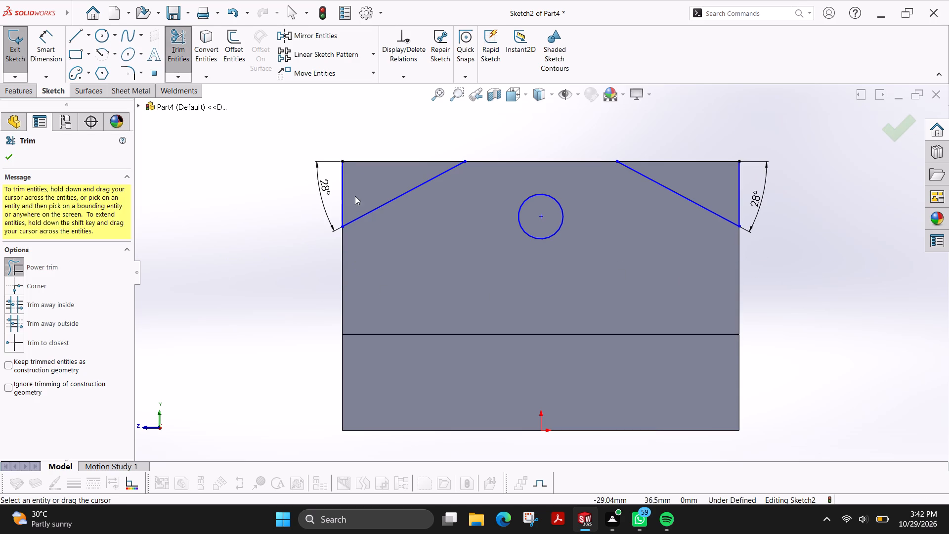
left_click_drag(361, 182, 335, 186)
left_click_drag(715, 179, 741, 179)
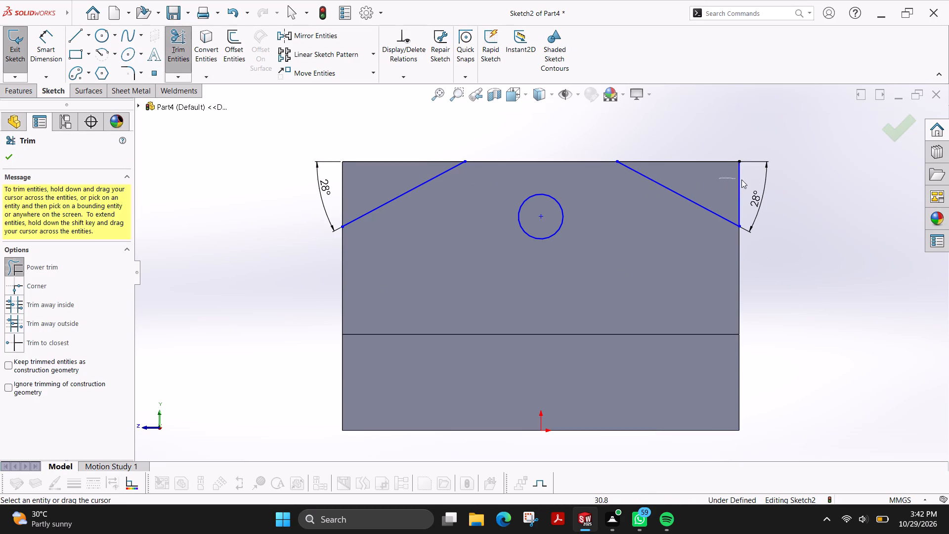
left_click_drag(741, 179, 747, 181)
Dimension the lower endpoint of each sloping line to 12 mm below the face's top edge.
left_click(51, 38)
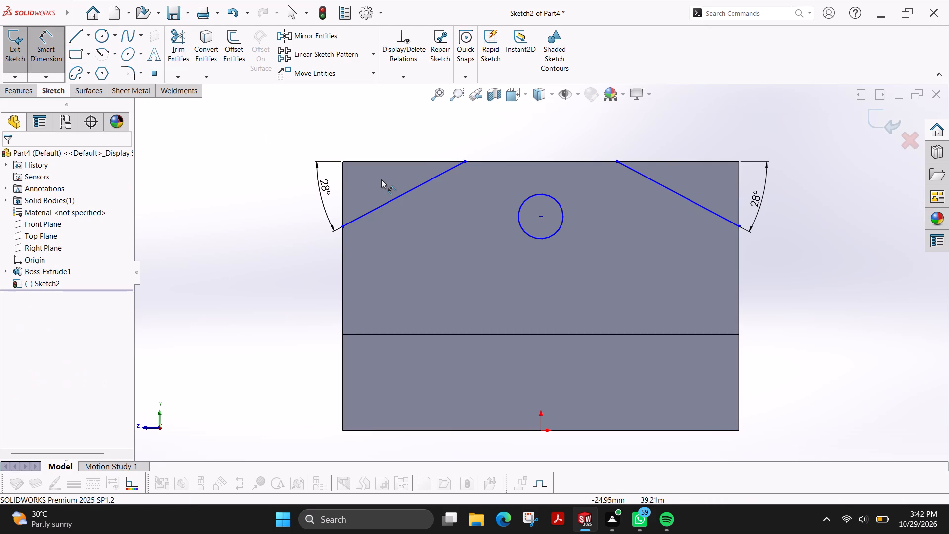
left_click(506, 161)
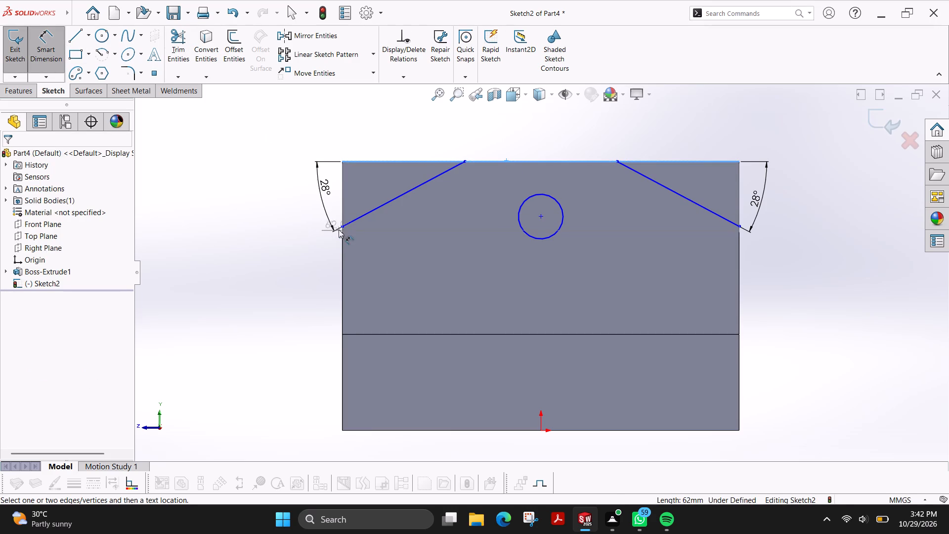
left_click(343, 226)
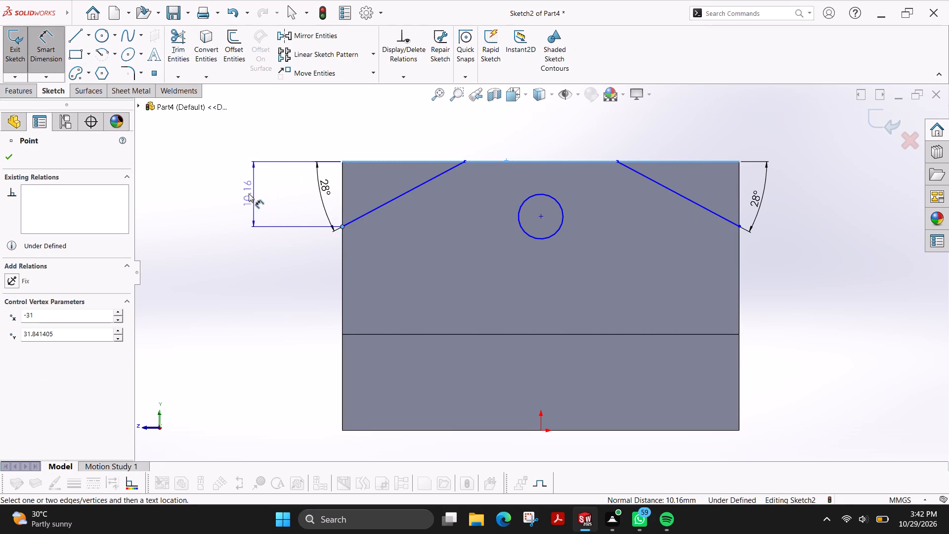
left_click(243, 192)
type("12")
key("Return")
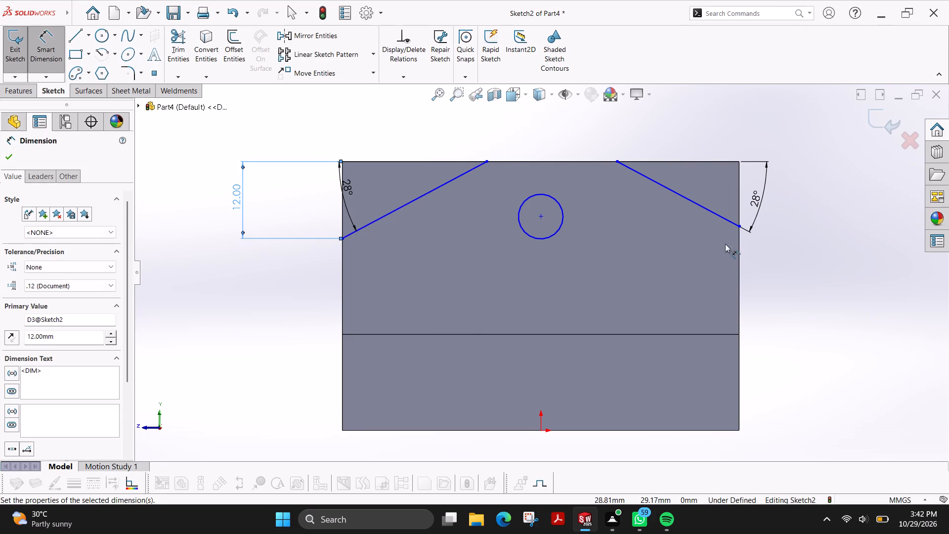
left_click(738, 227)
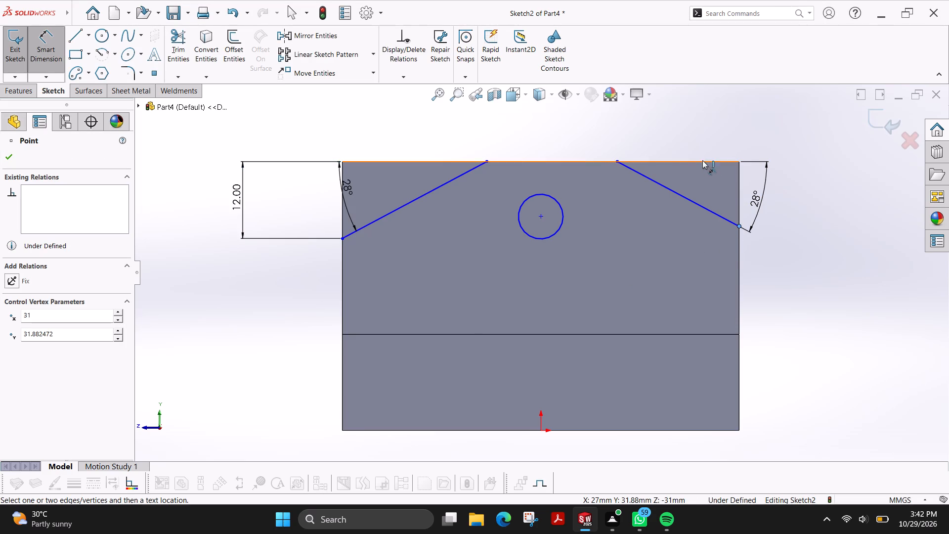
left_click(706, 161)
left_click(820, 199)
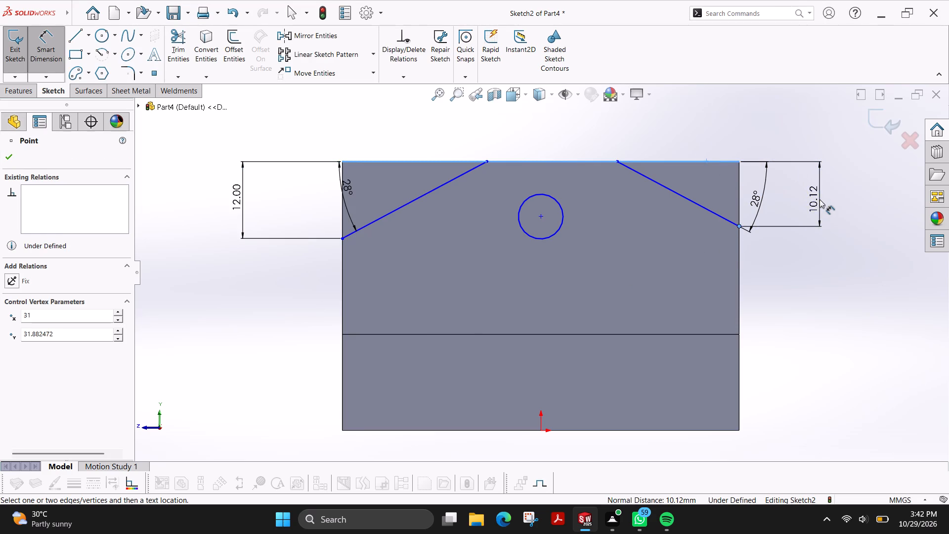
type("12")
key("Return")
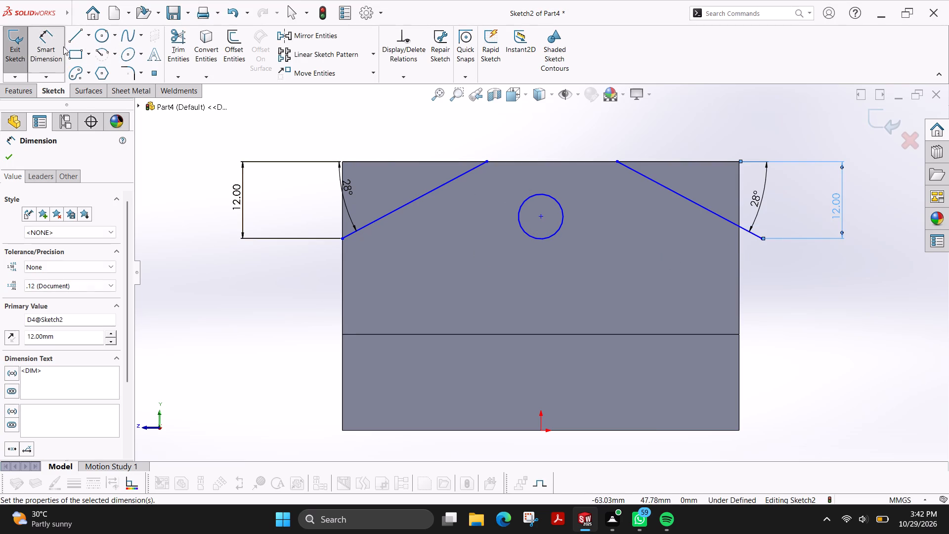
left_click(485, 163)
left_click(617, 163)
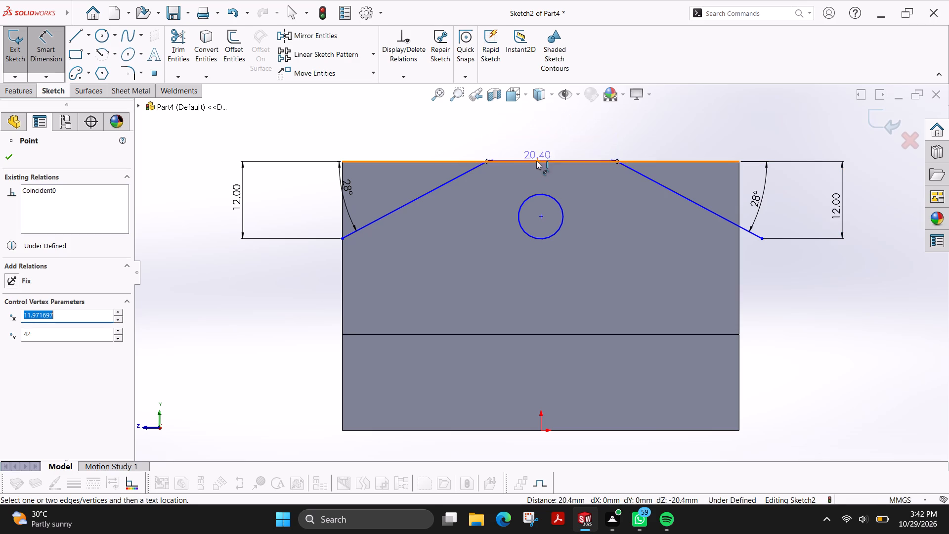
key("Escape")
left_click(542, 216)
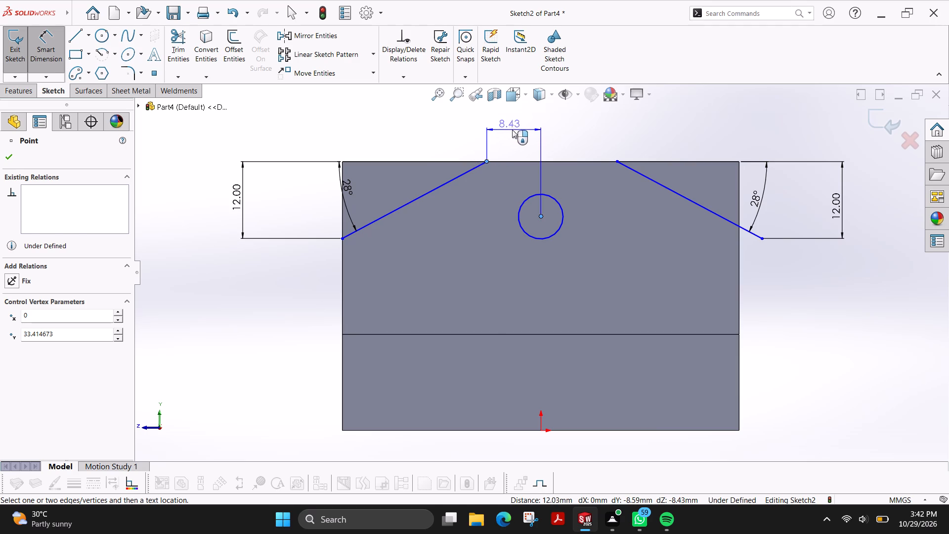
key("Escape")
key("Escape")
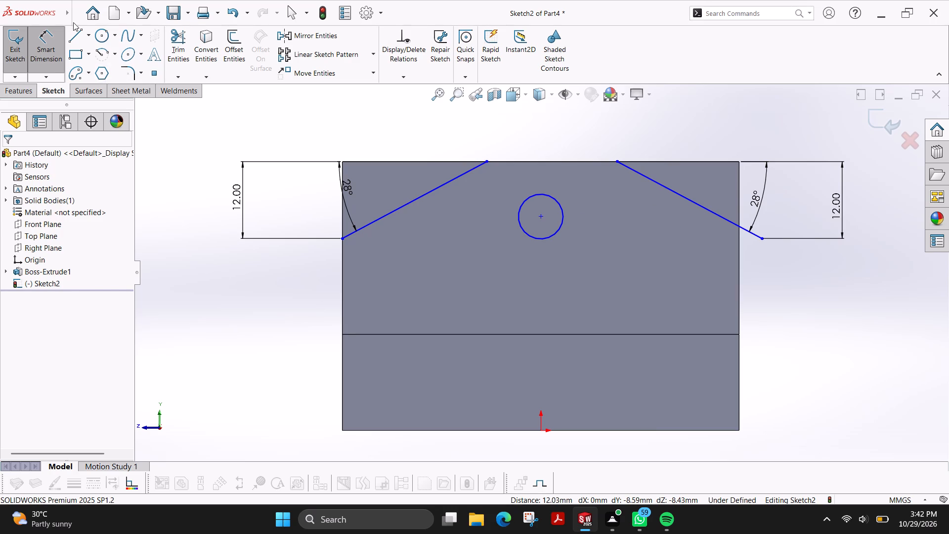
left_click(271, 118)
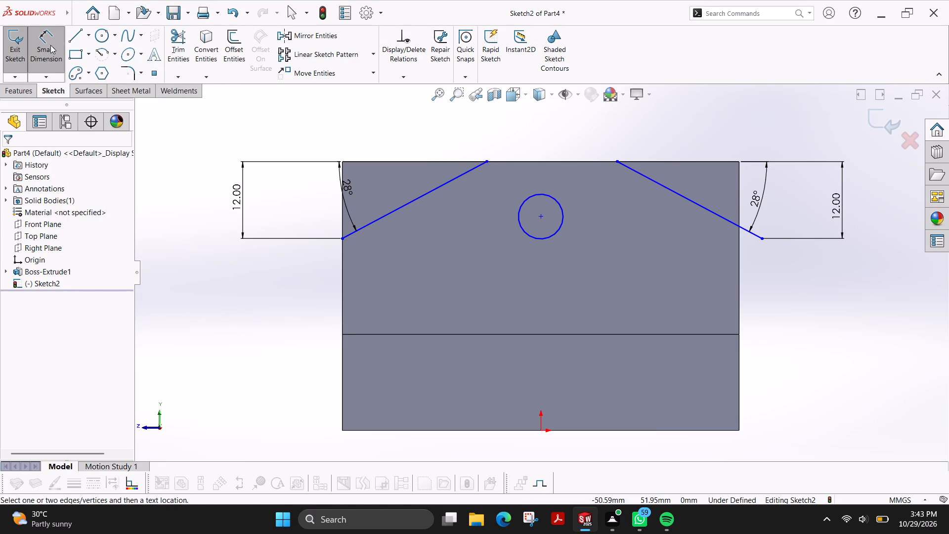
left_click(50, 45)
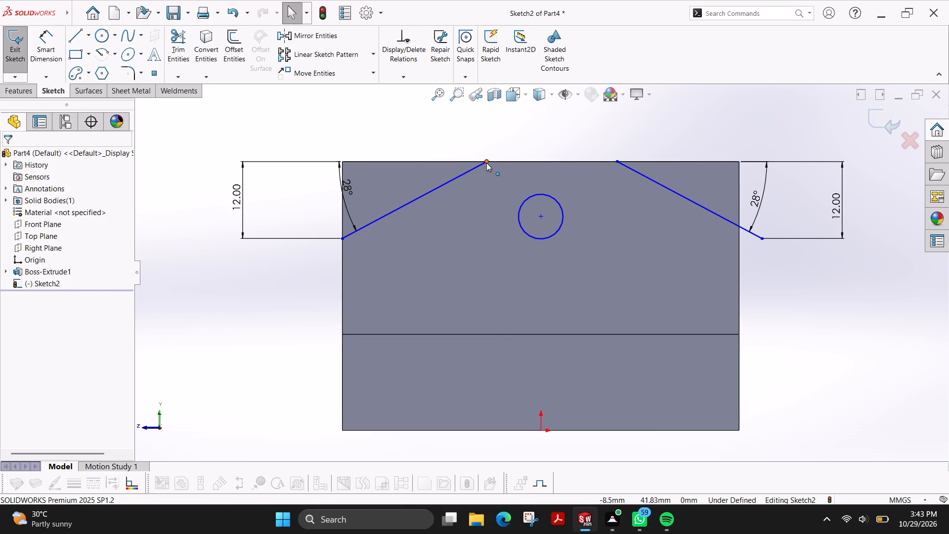
Dimension the horizontal distance between the upper endpoints of the two sloping lines, keeping the drawn value.
left_click(35, 56)
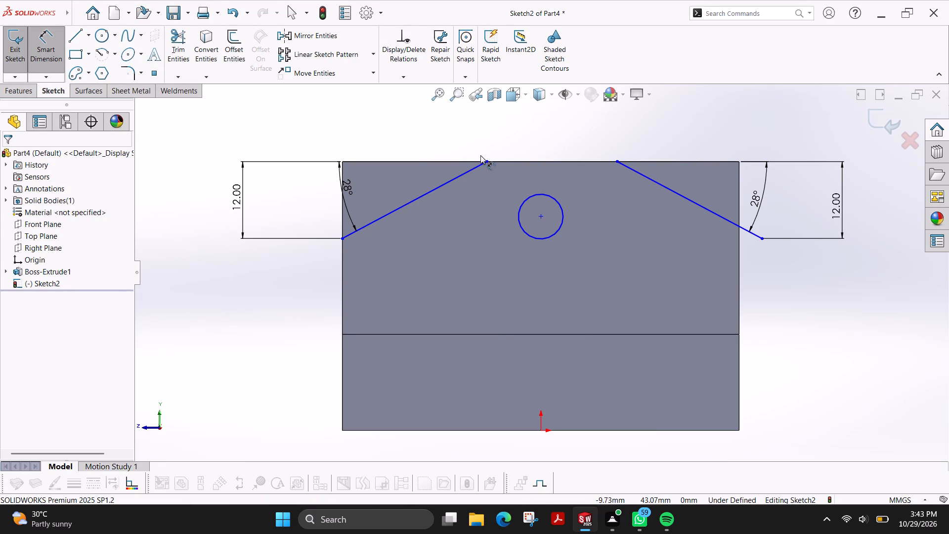
left_click(485, 161)
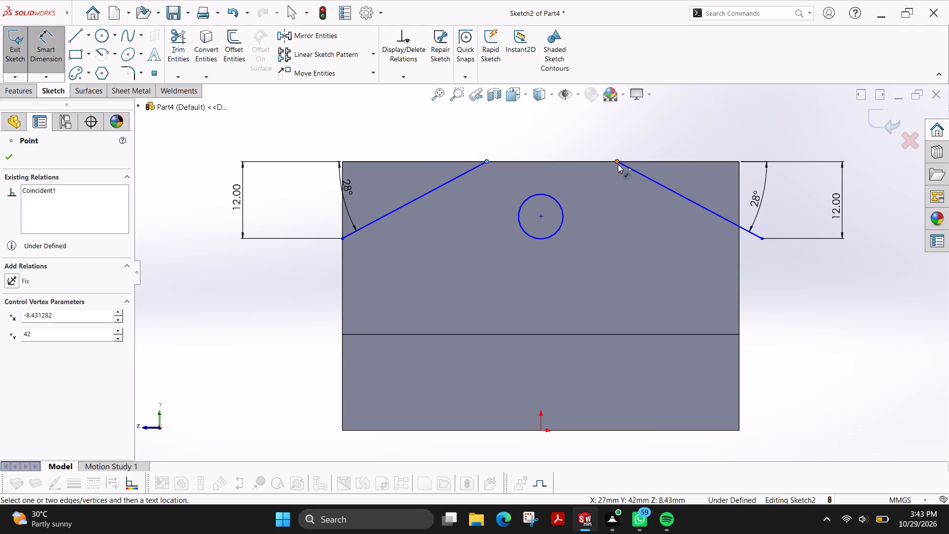
left_click(618, 164)
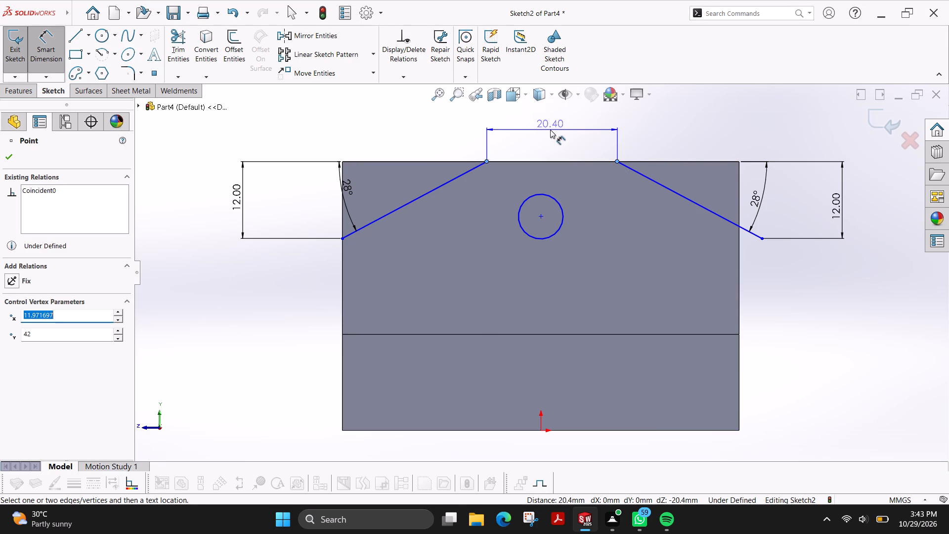
left_click(550, 130)
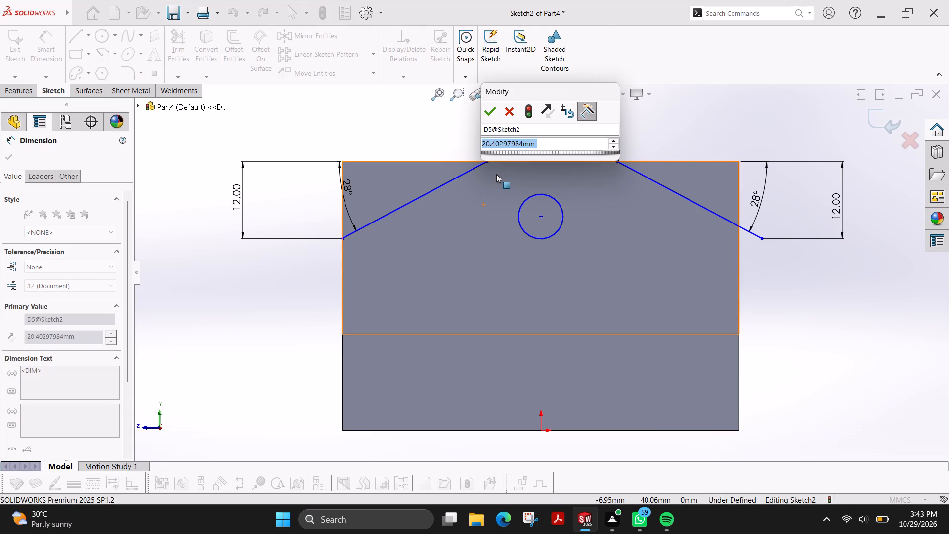
key("Return")
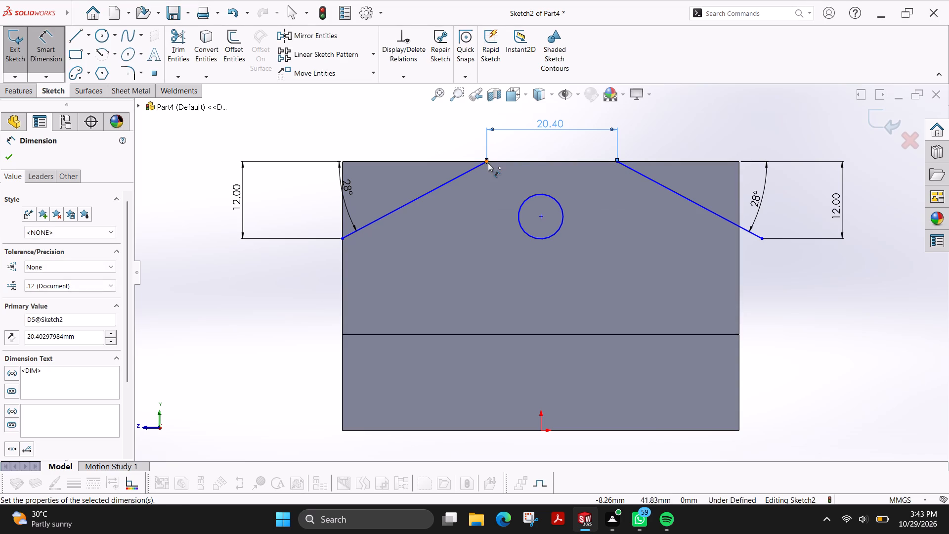
Dimension horizontally from the left sloping line's upper endpoint to the circle's centre, trying 20.40/2 mm and undoing that value.
left_click(488, 163)
left_click(541, 216)
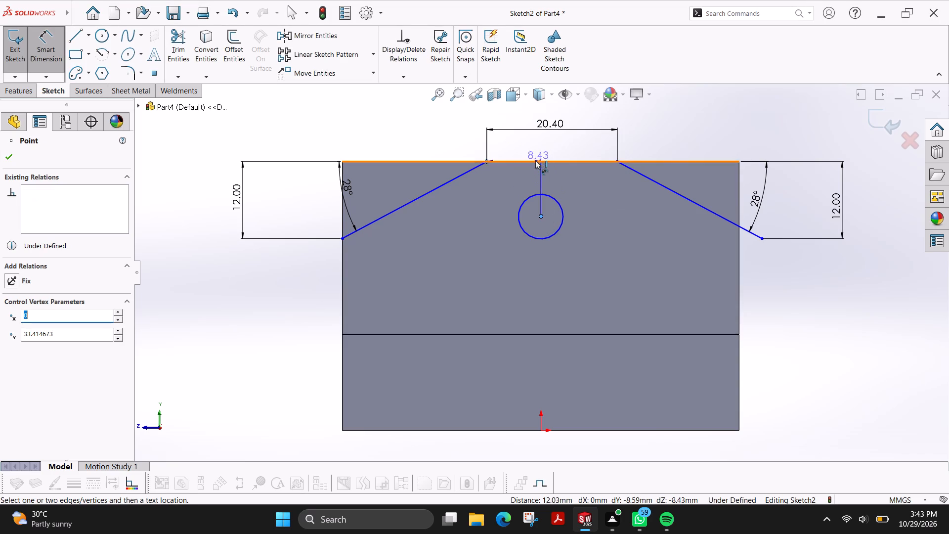
left_click(521, 147)
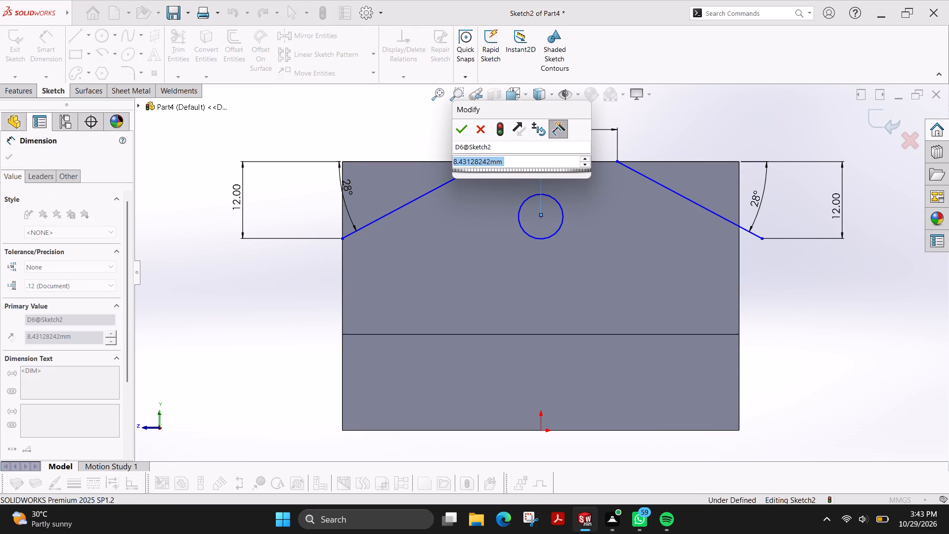
type("20.")
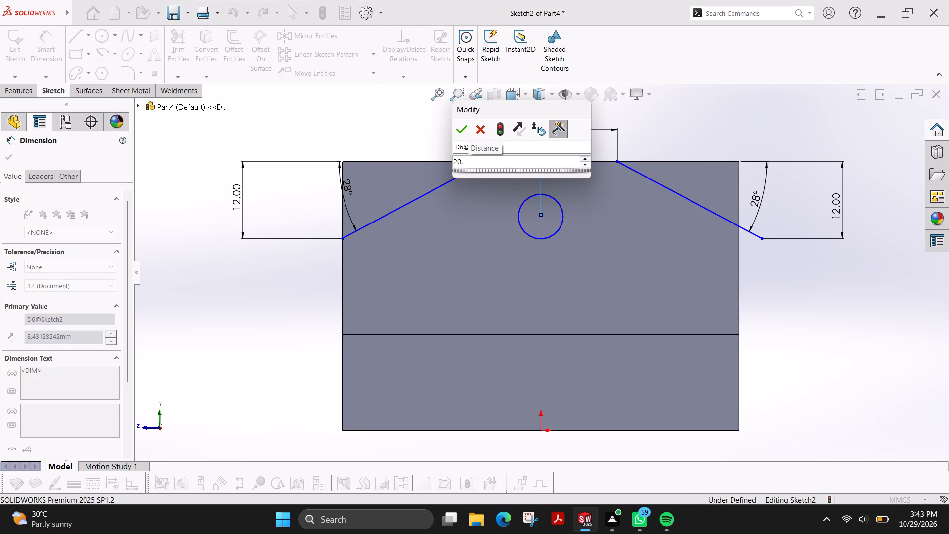
type("40")
key("slash")
key("2")
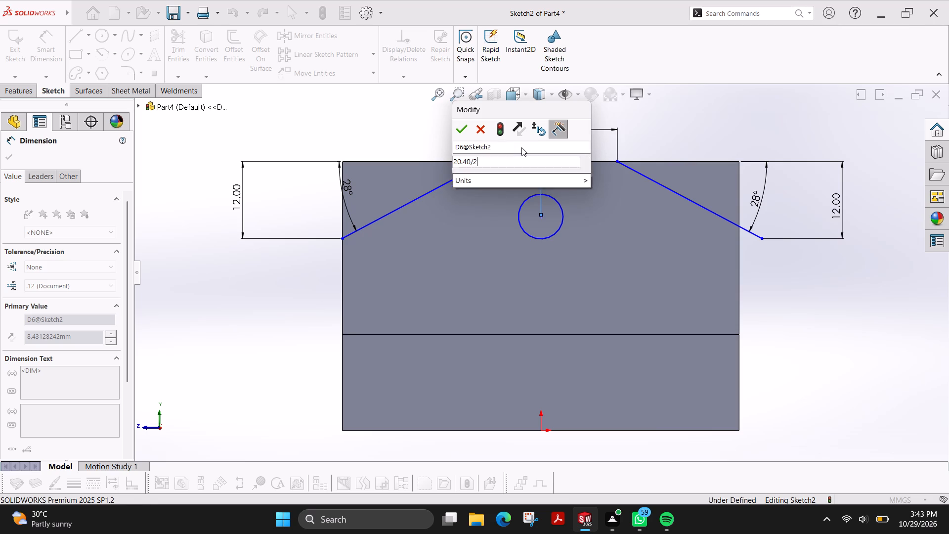
key("Return")
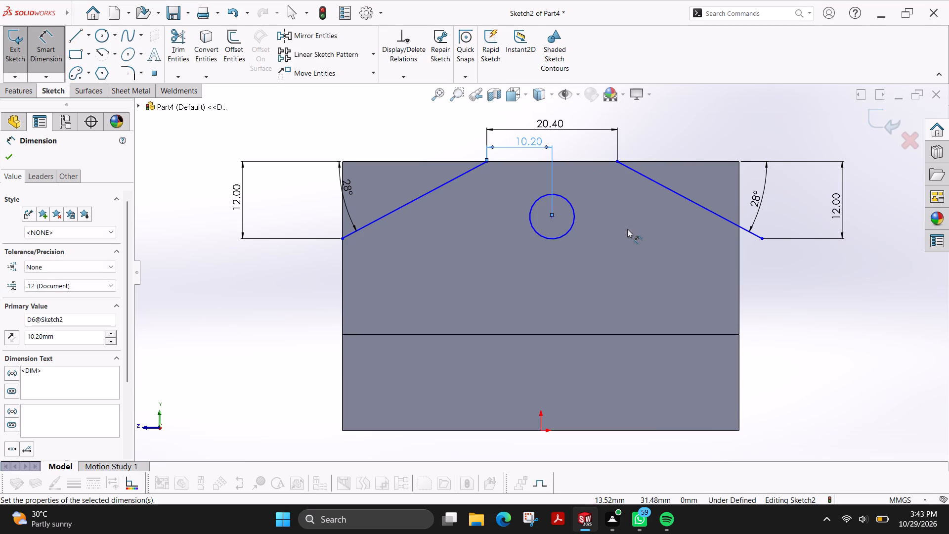
key("ctrl+z")
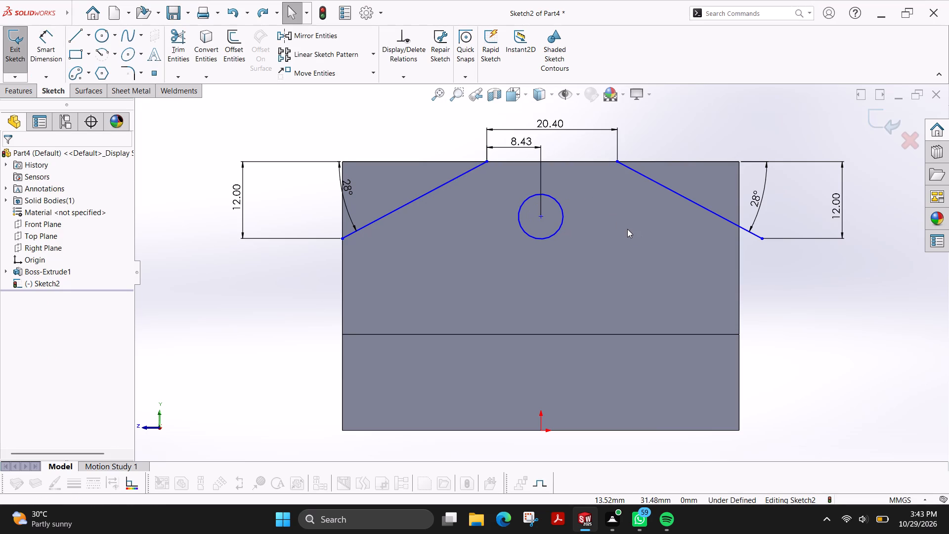
Sketch a vertical line about 52 mm long from the origin through the circle's centre, extending past the face's top edge.
left_click(83, 40)
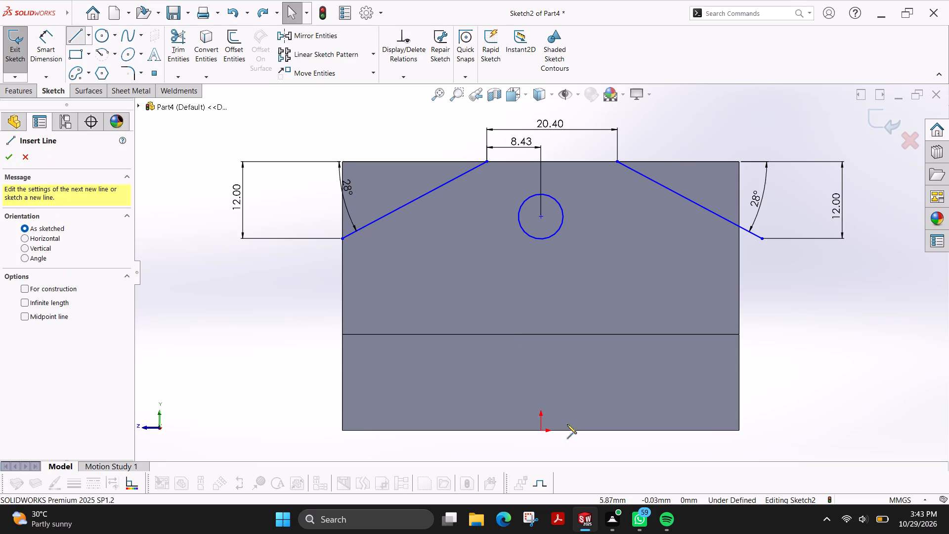
left_click(541, 430)
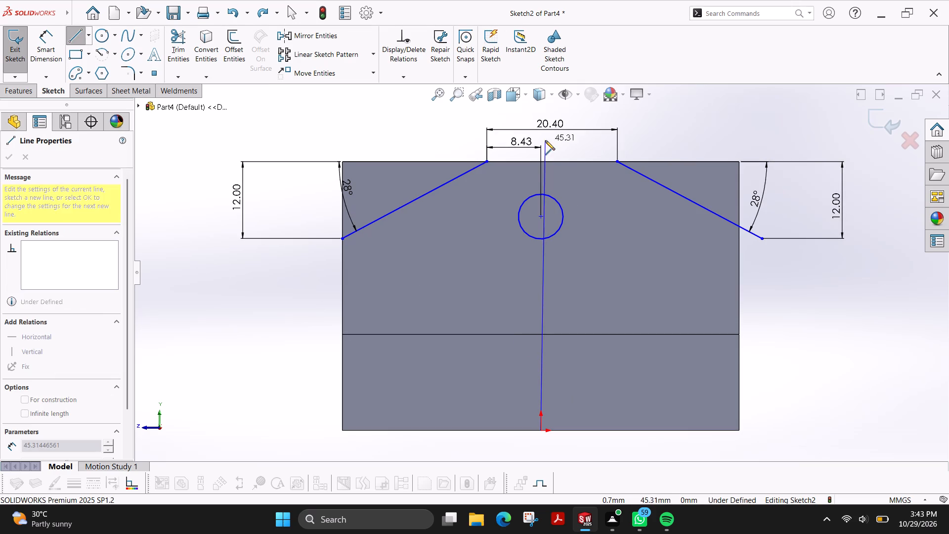
scroll(545, 140, "up", 1)
left_click(541, 127)
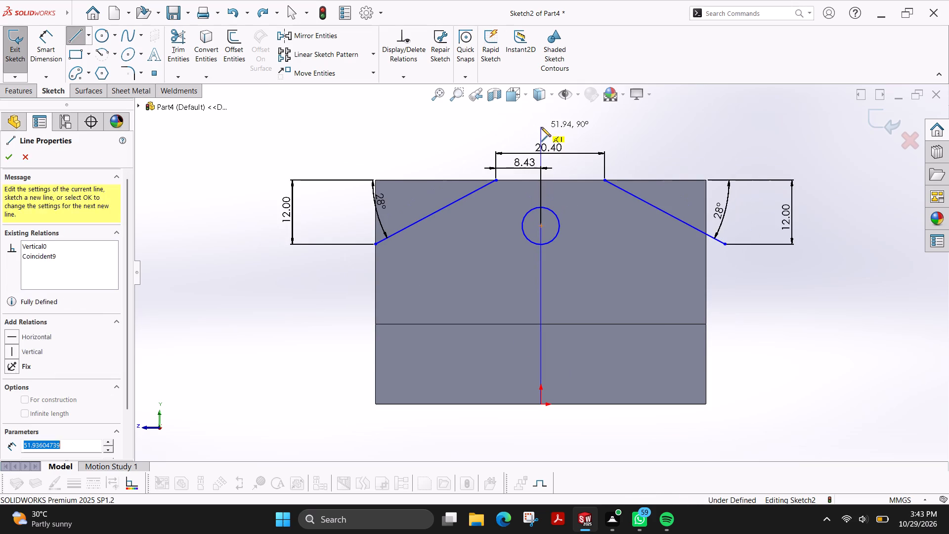
key("Escape")
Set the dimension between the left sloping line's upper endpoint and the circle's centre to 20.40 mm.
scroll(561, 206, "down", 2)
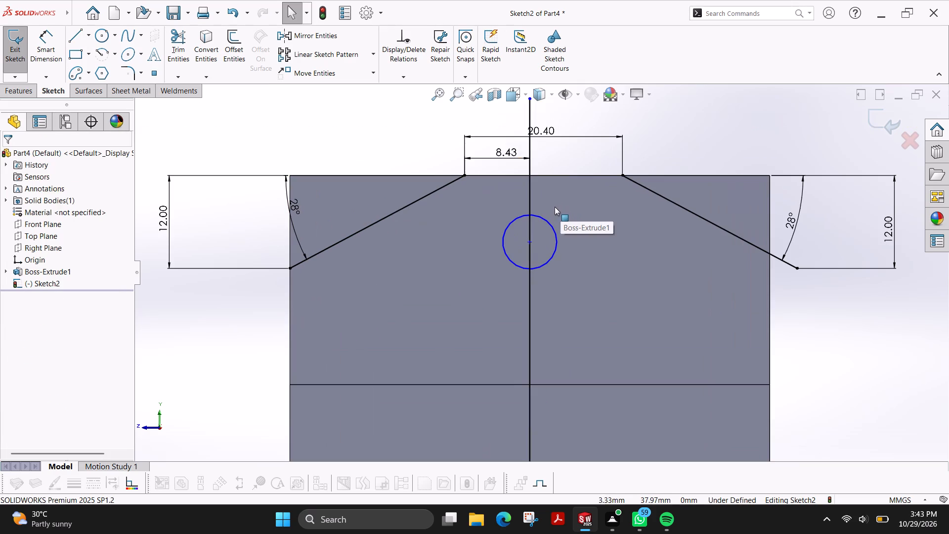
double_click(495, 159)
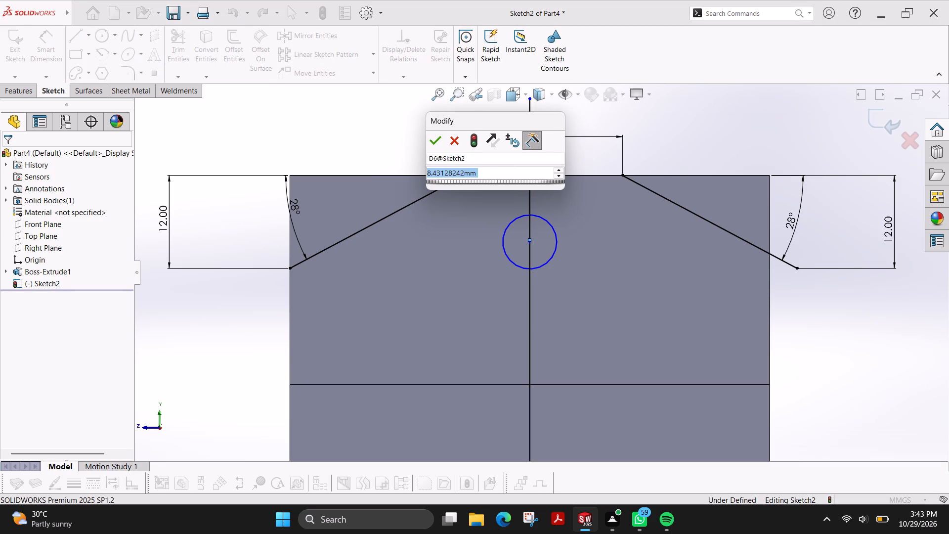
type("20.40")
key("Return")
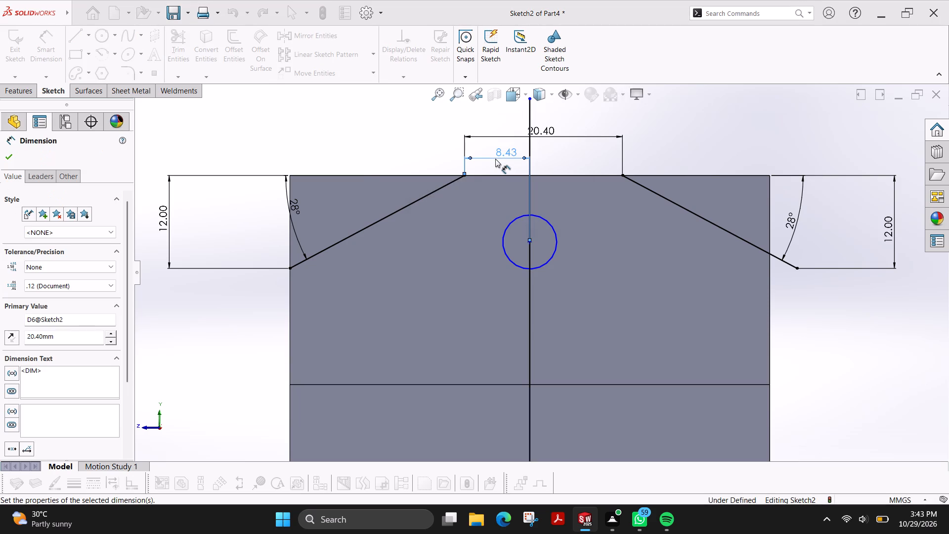
Set the dimension between the left sloping line's upper endpoint and the circle's centre to 20.40/2, giving 10.20 mm.
scroll(495, 159, "up", 1)
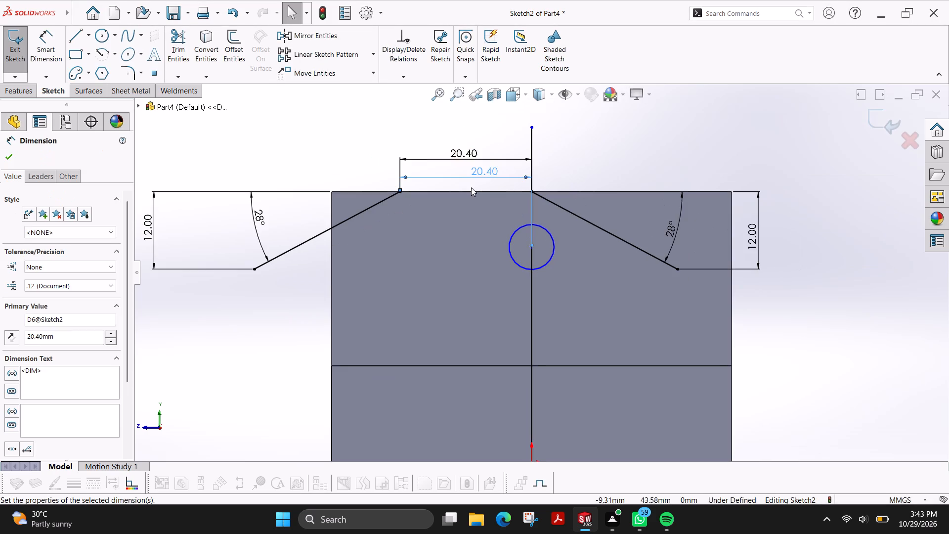
double_click(476, 170)
type("20.40/2")
key("Return")
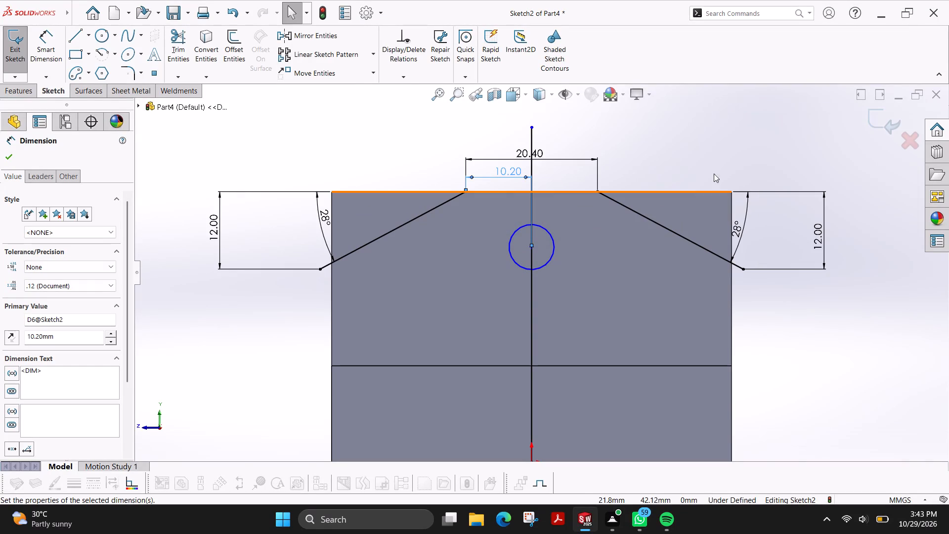
key("Escape")
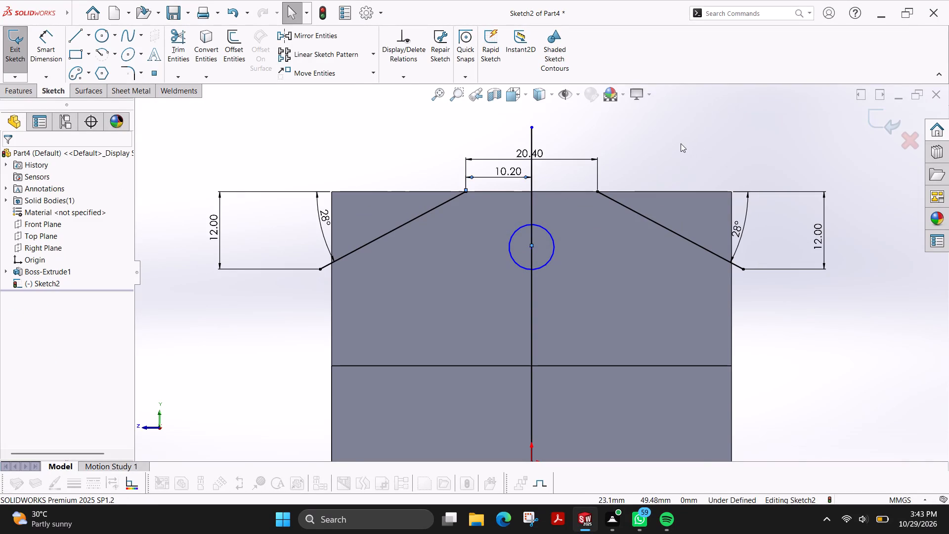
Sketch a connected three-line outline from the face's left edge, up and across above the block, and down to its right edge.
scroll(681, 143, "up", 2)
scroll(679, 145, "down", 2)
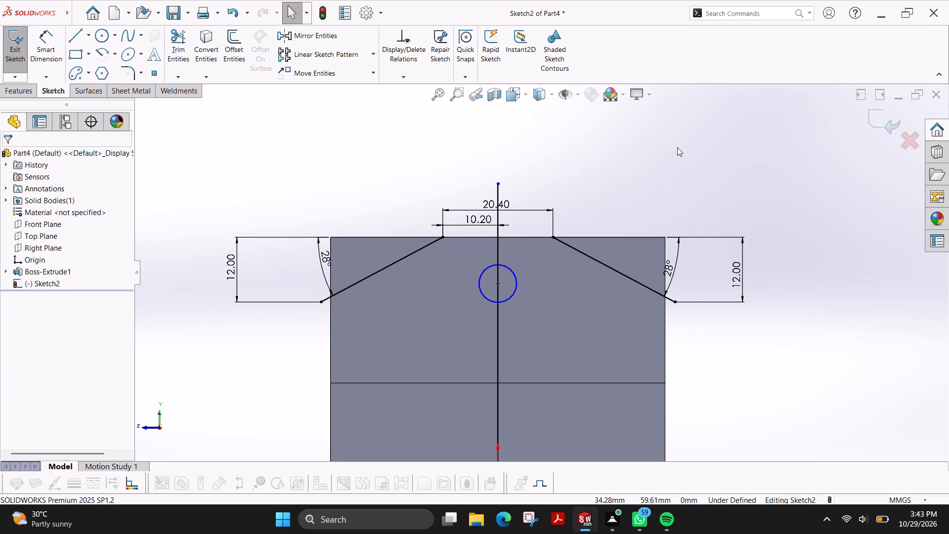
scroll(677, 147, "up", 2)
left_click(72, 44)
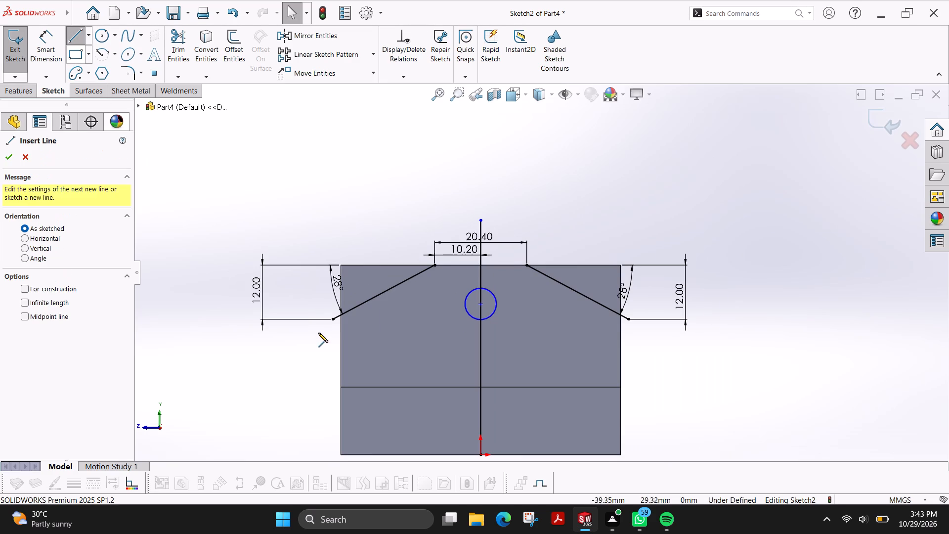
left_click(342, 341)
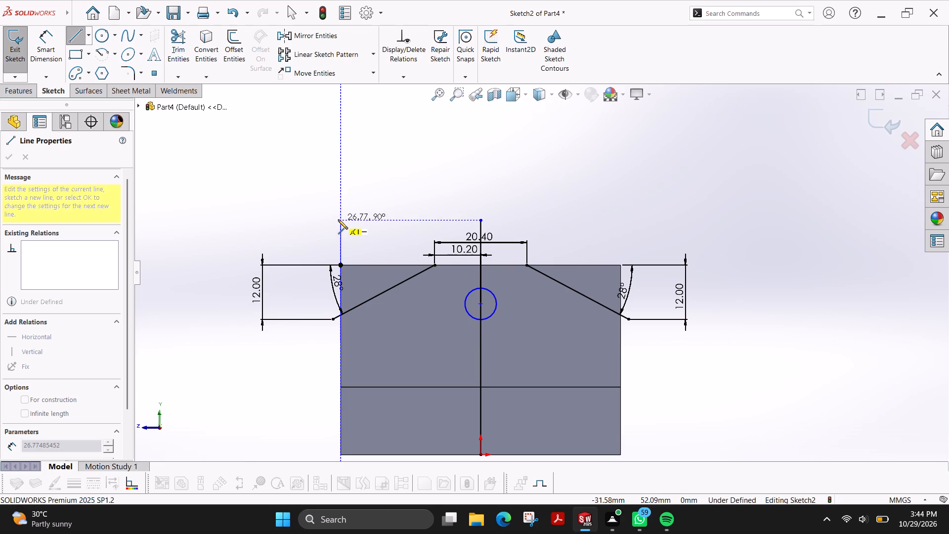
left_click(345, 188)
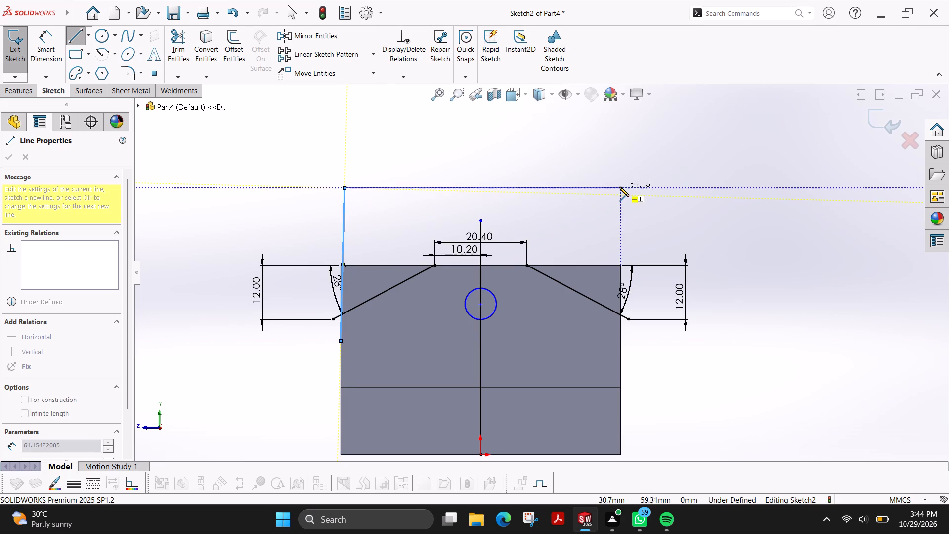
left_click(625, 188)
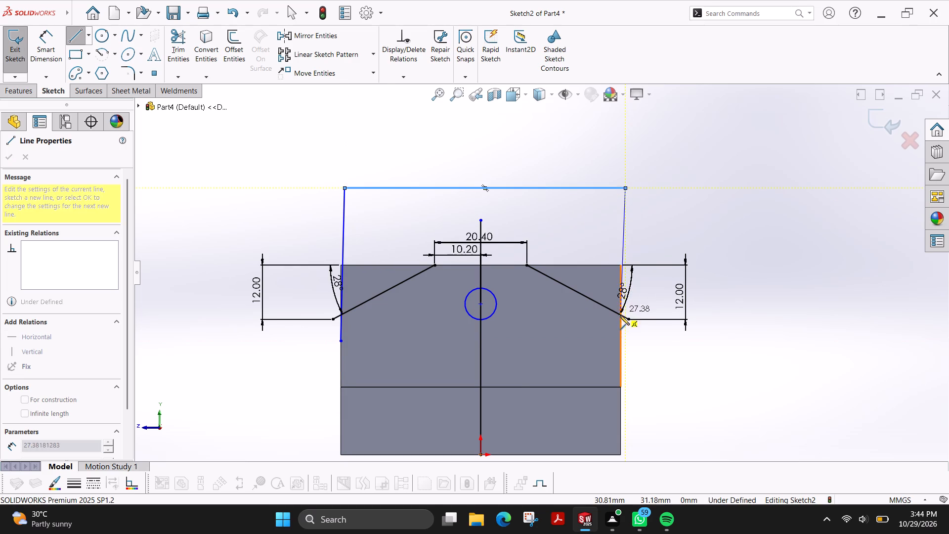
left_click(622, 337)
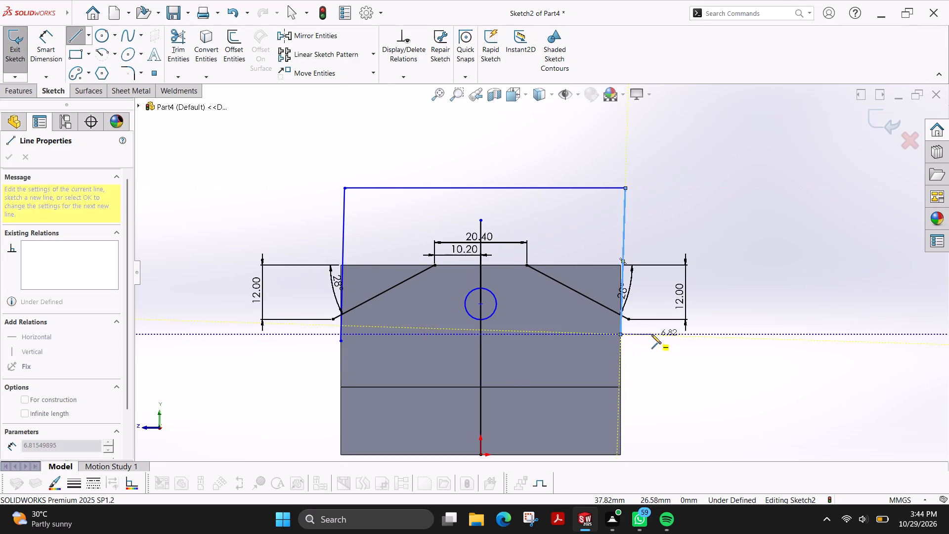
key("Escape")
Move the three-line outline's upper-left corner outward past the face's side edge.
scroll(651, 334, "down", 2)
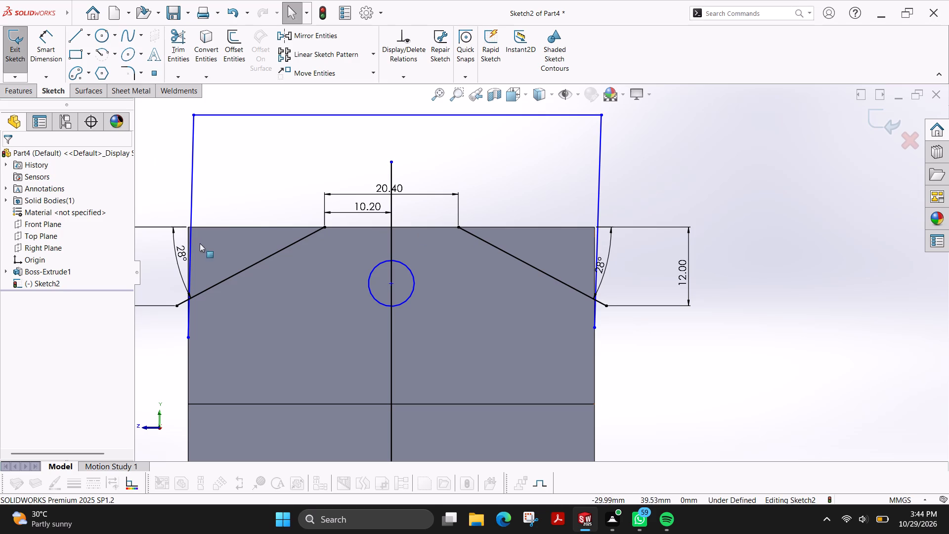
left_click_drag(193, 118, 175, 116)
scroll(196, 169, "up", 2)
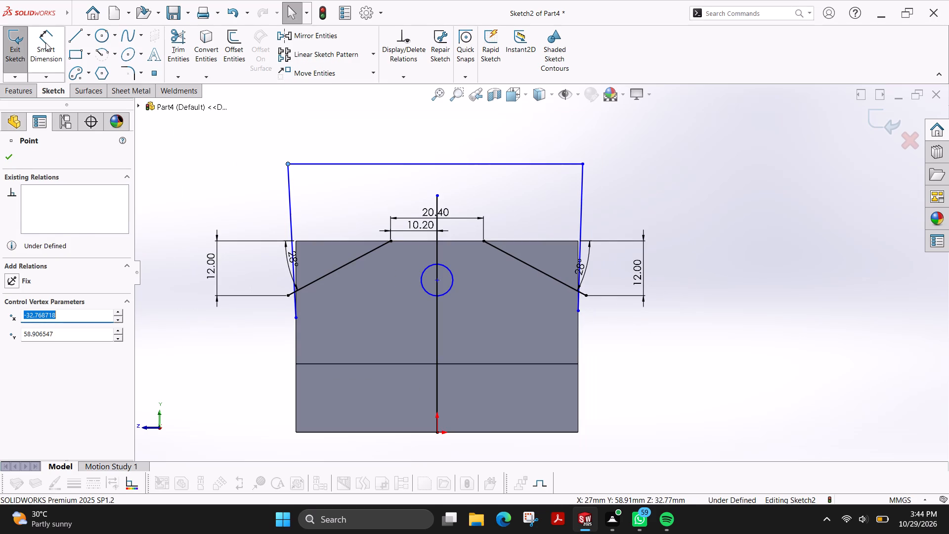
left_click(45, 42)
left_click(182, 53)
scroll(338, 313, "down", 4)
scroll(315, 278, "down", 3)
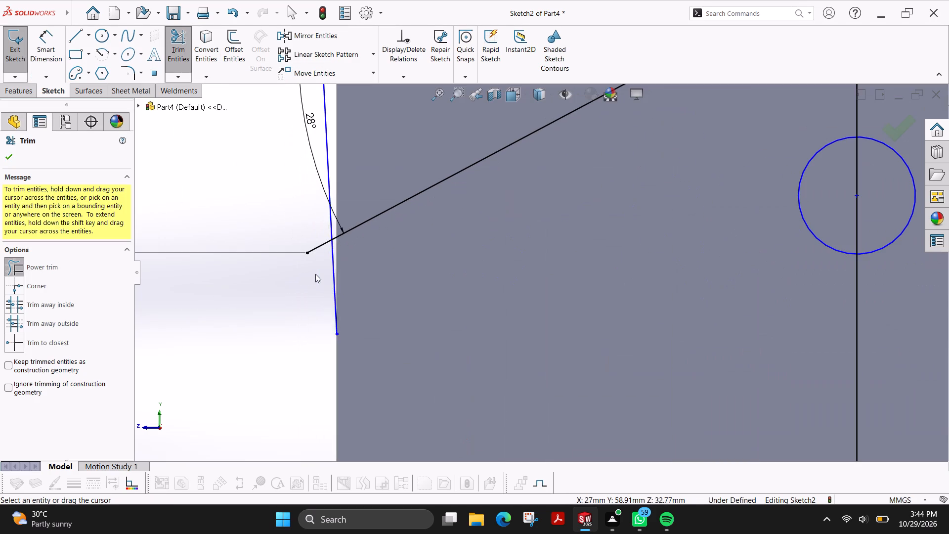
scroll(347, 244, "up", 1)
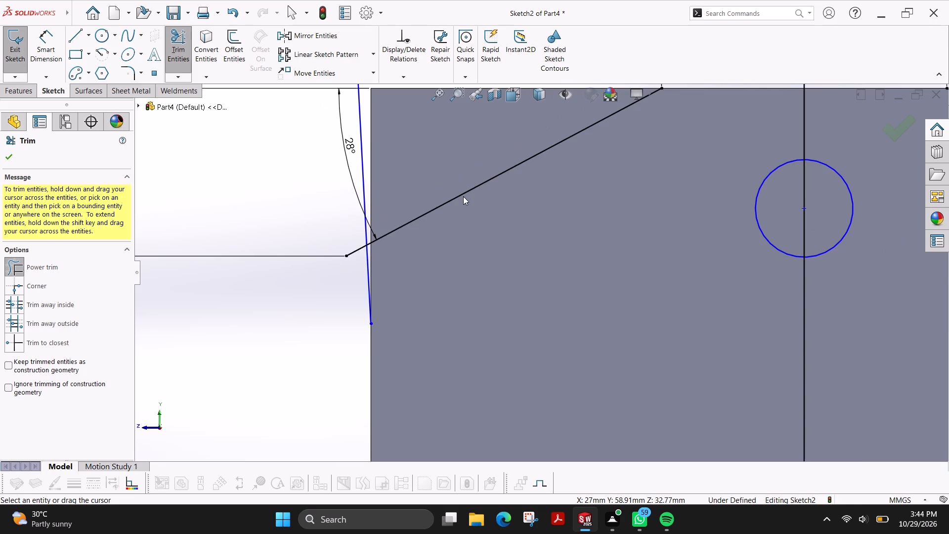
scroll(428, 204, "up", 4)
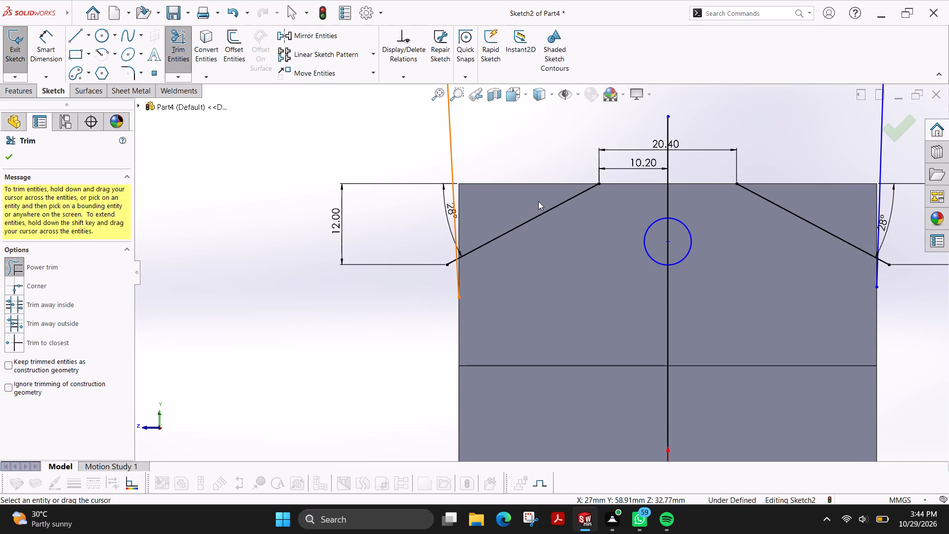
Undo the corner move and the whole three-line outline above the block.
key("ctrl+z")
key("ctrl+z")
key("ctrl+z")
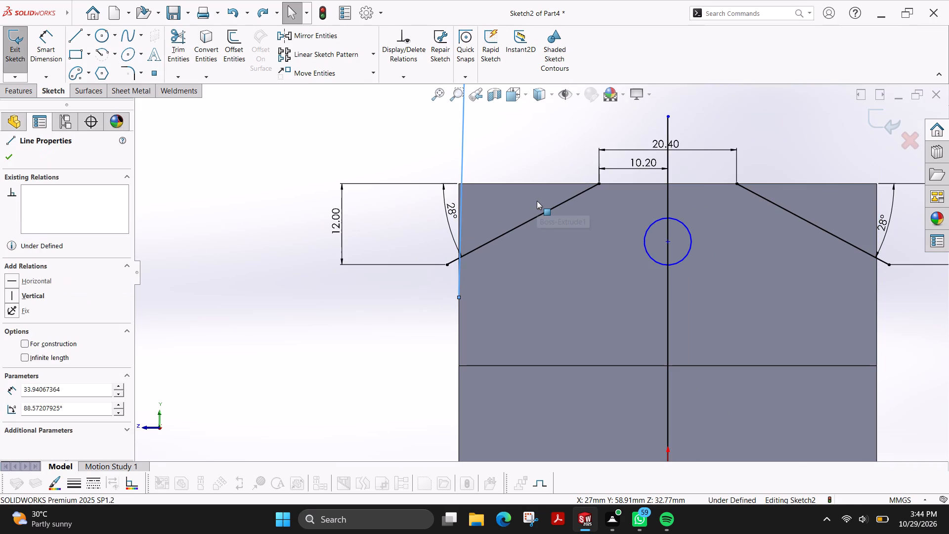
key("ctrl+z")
Sketch a connected three-line outline from the face's left edge, up about 28.6 mm, 62 mm across above the block, and down to its right edge.
scroll(537, 201, "up", 1)
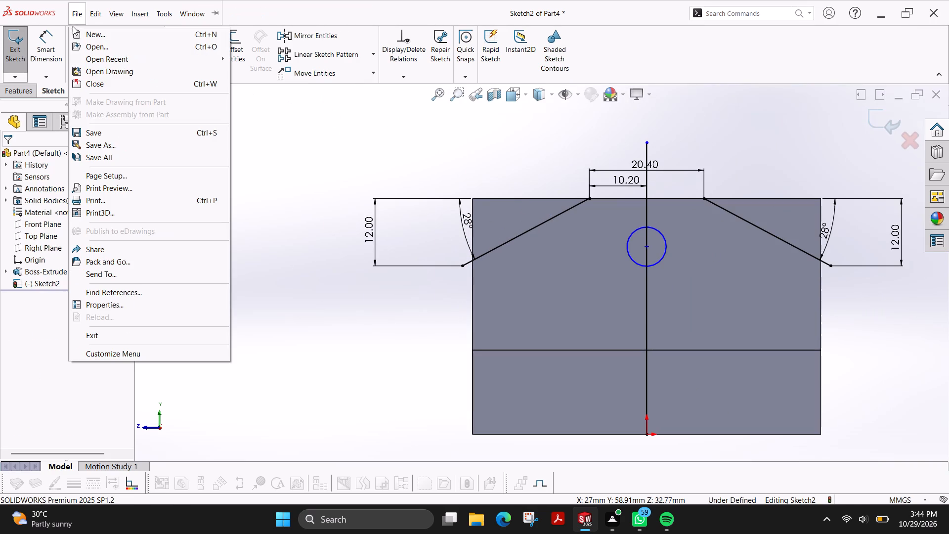
left_click(250, 117)
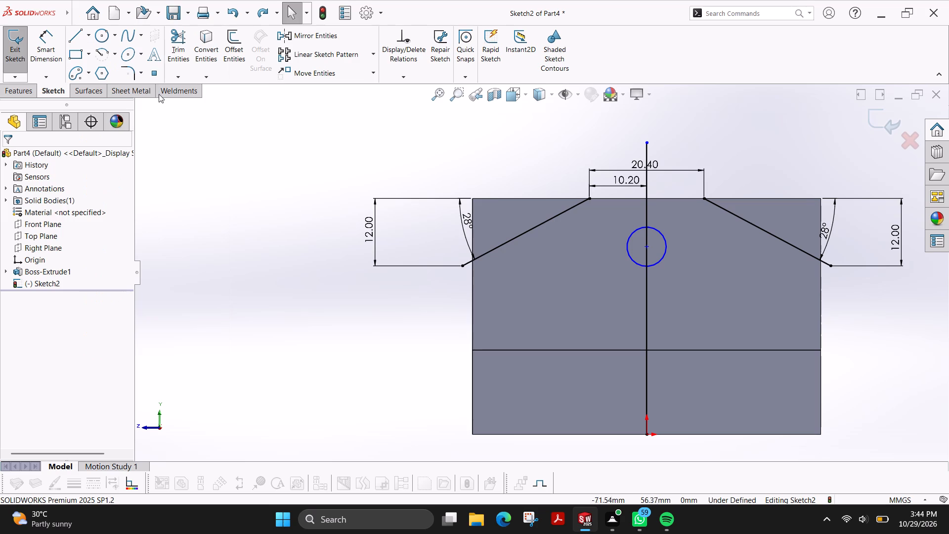
left_click(75, 40)
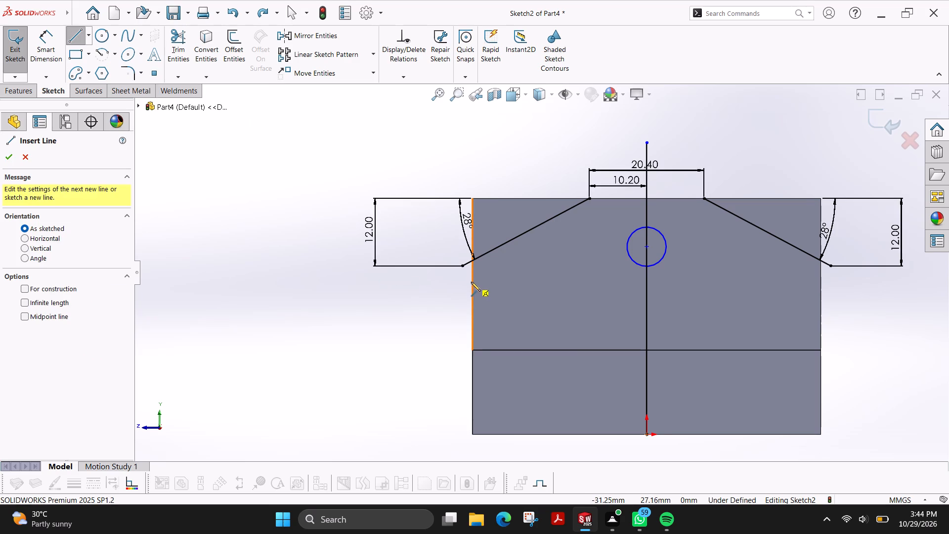
left_click(471, 283)
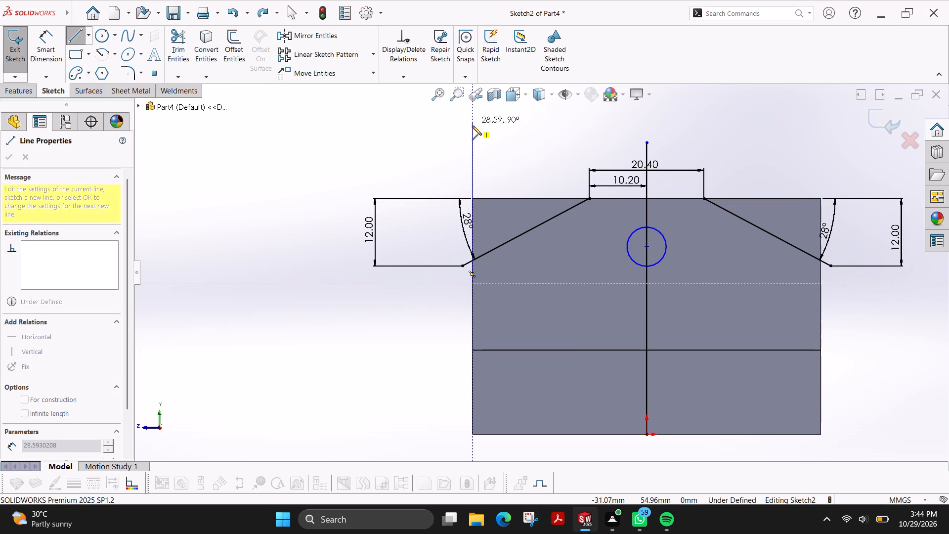
left_click(472, 126)
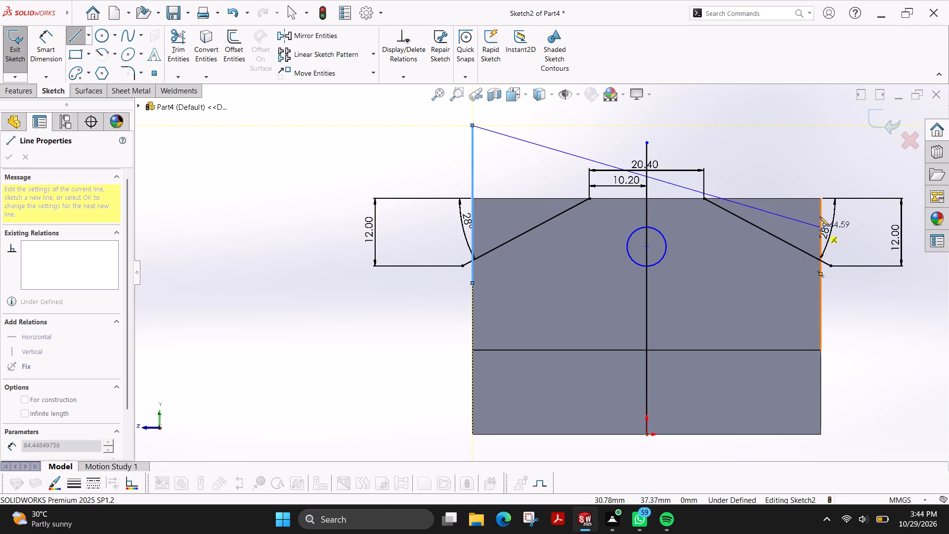
left_click(820, 127)
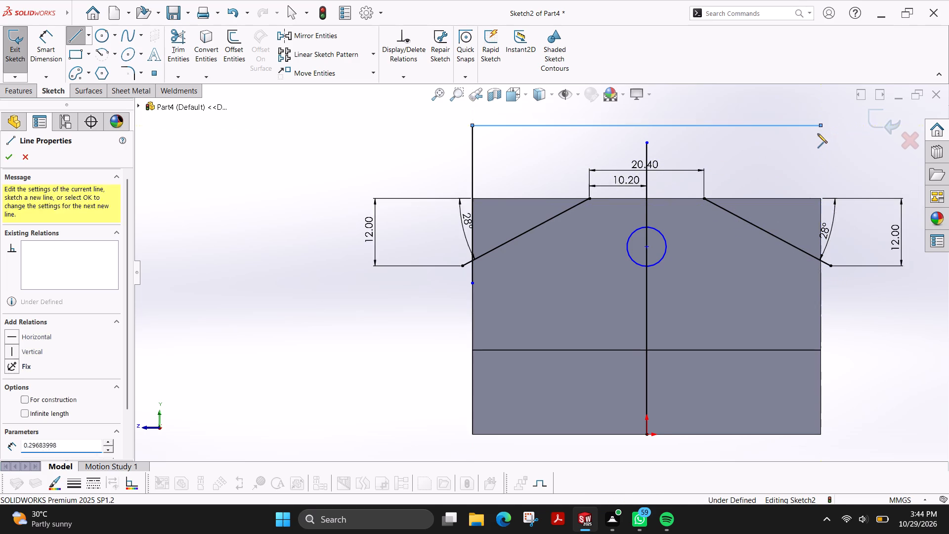
left_click(820, 281)
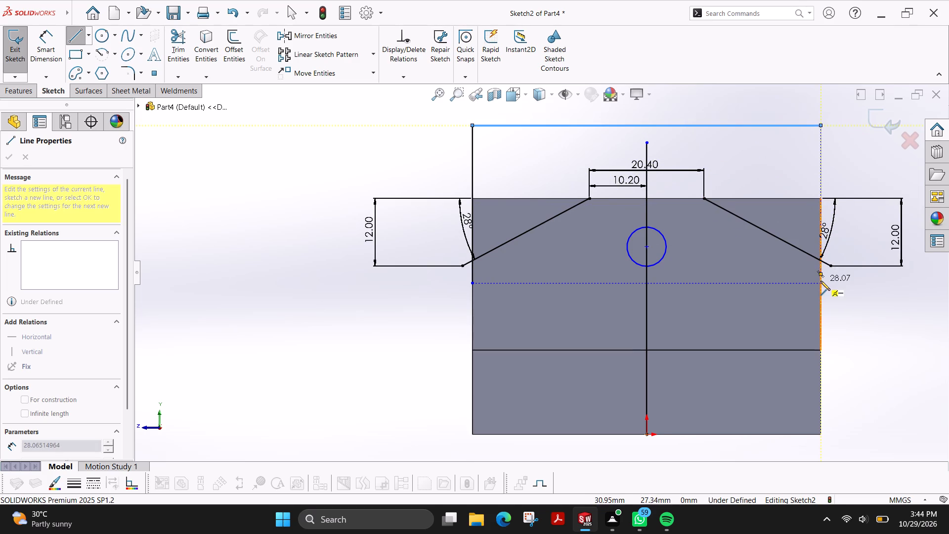
key("Escape")
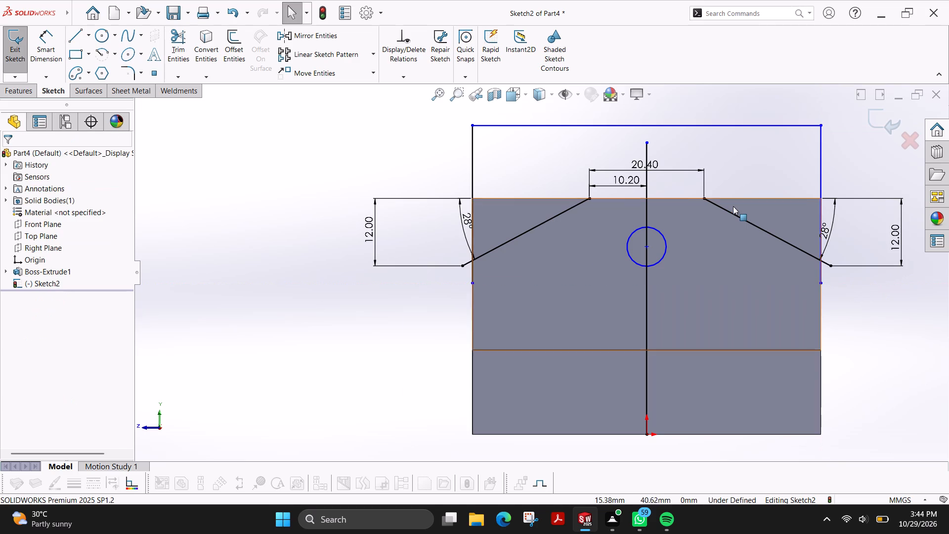
Draw a horizontal line along the block's top edge joining the upper endpoints of the two sloping lines.
scroll(733, 206, "down", 2)
left_click(73, 37)
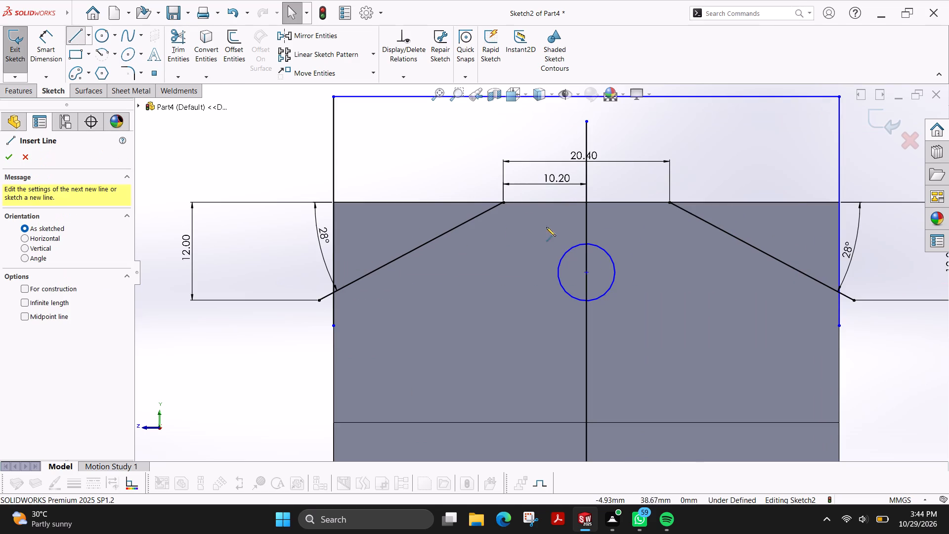
left_click(504, 202)
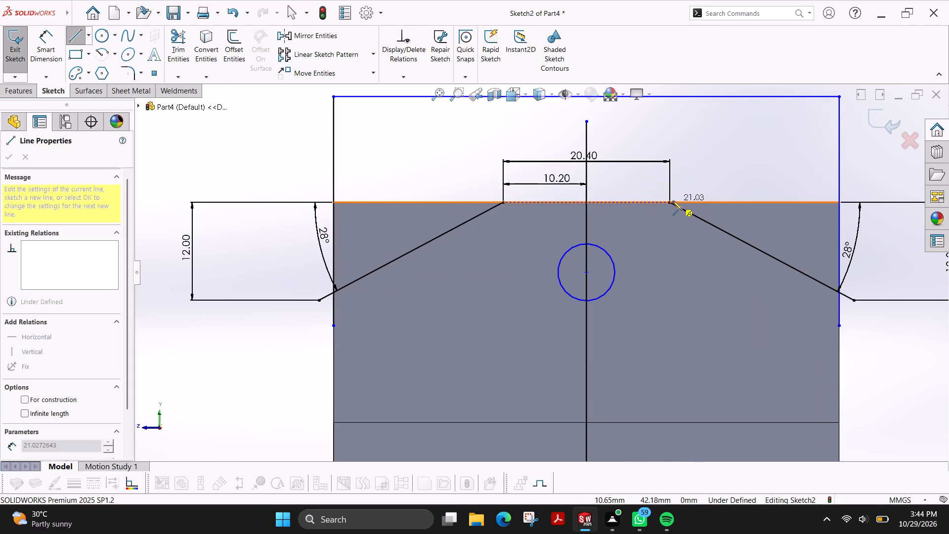
left_click(669, 203)
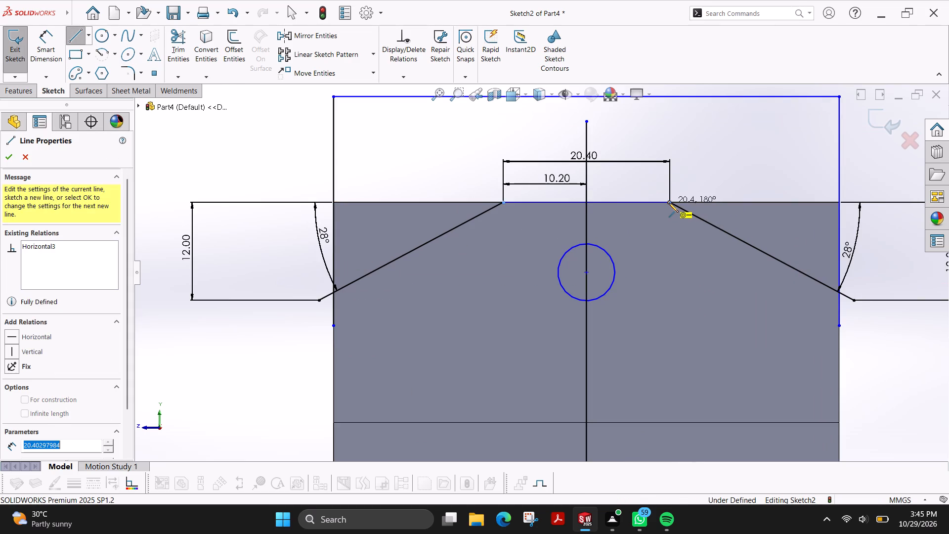
key("Escape")
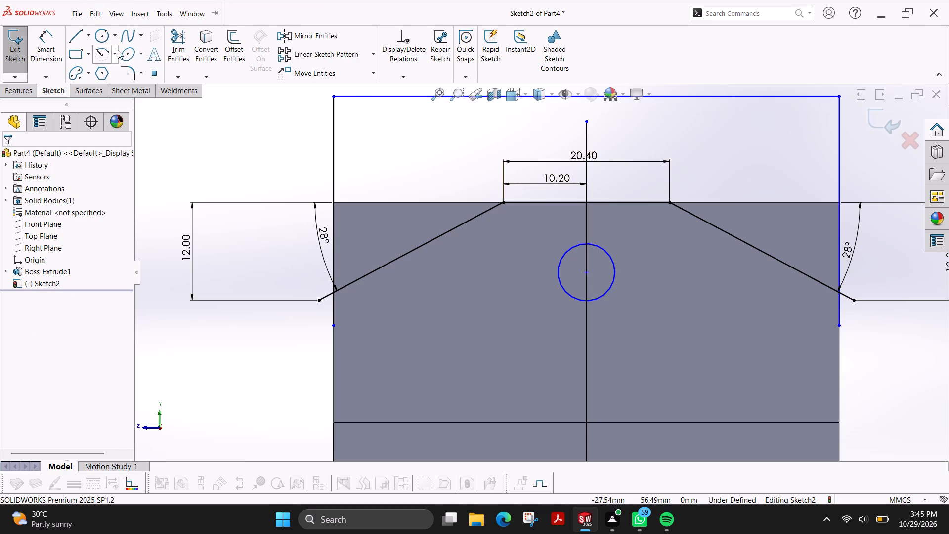
Trim the sloping lines' overhanging ends and the outline's vertical ends back to where they meet at both side edges.
left_click(175, 54)
left_click_drag(398, 165, 367, 228)
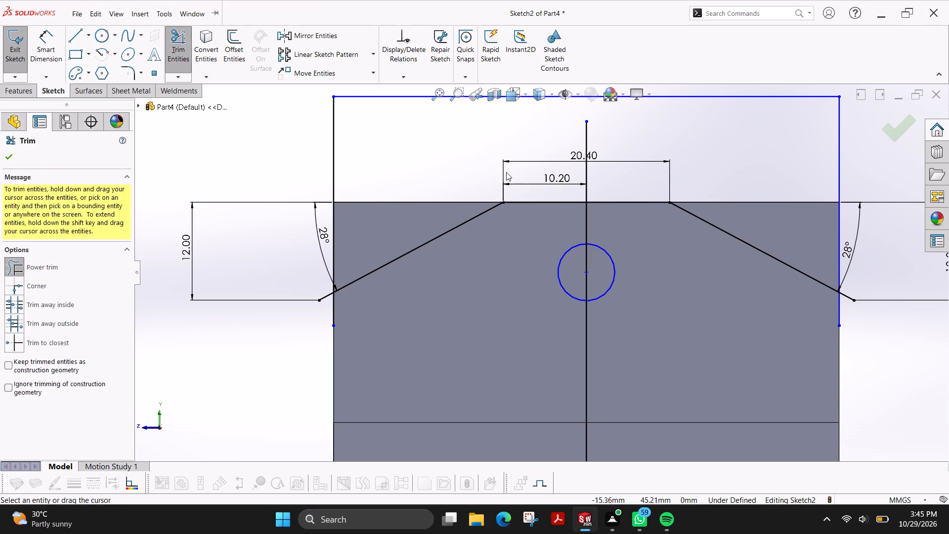
left_click_drag(739, 182, 789, 217)
left_click_drag(863, 283, 862, 284)
left_click_drag(862, 284, 823, 324)
left_click(356, 293)
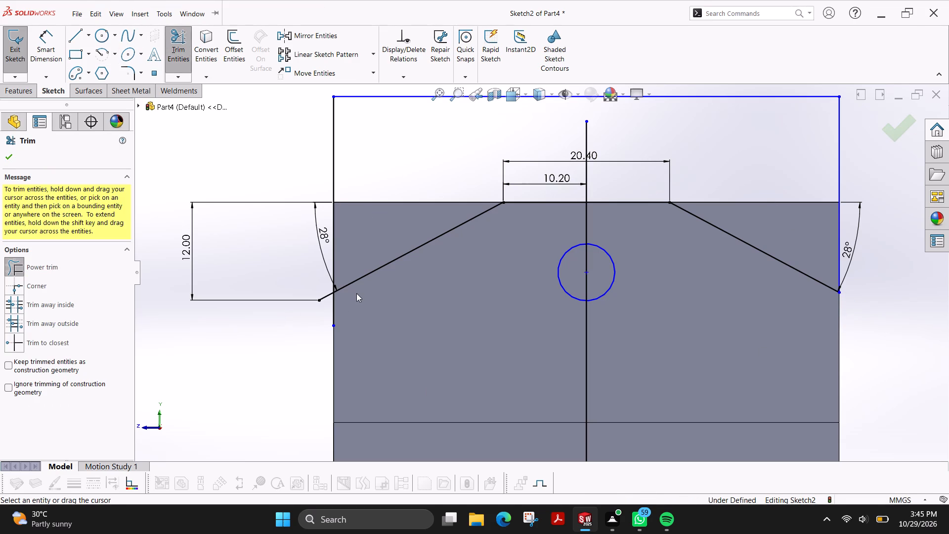
left_click_drag(355, 293, 324, 307)
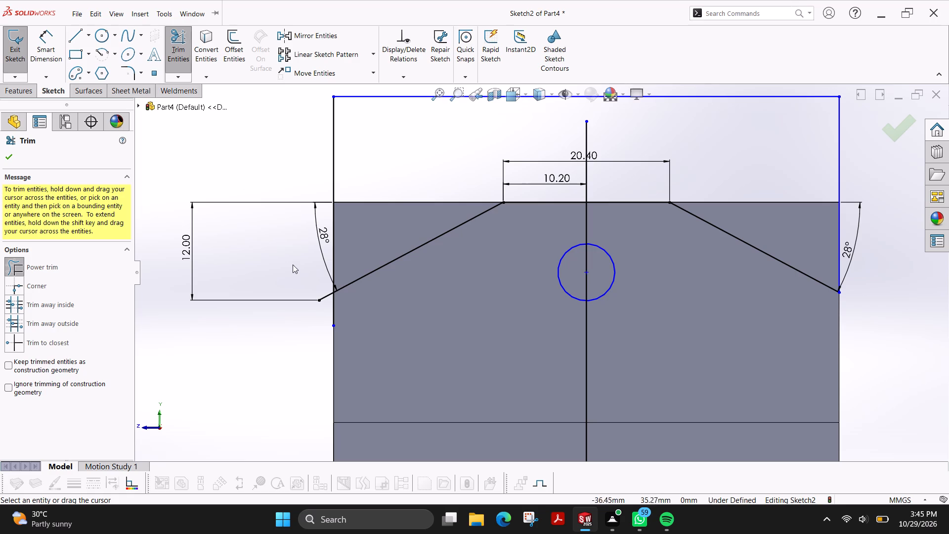
left_click_drag(295, 270, 359, 321)
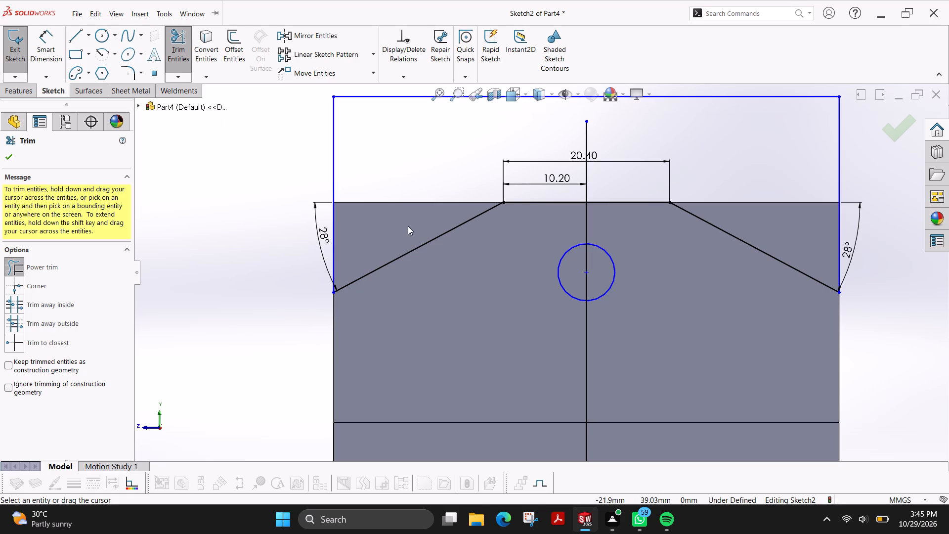
Dimension the circle's centre 9 mm below the block's top edge.
scroll(439, 171, "up", 2)
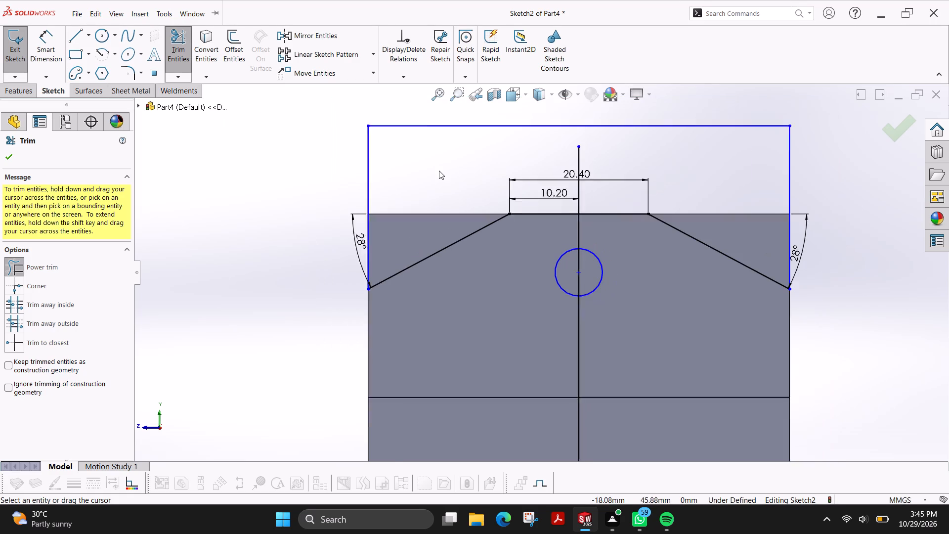
scroll(572, 364, "up", 1)
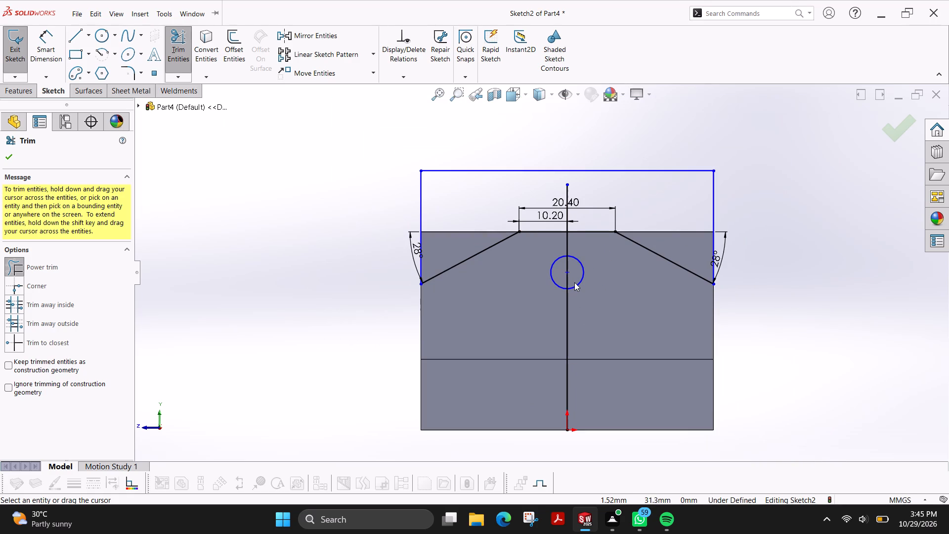
left_click(48, 51)
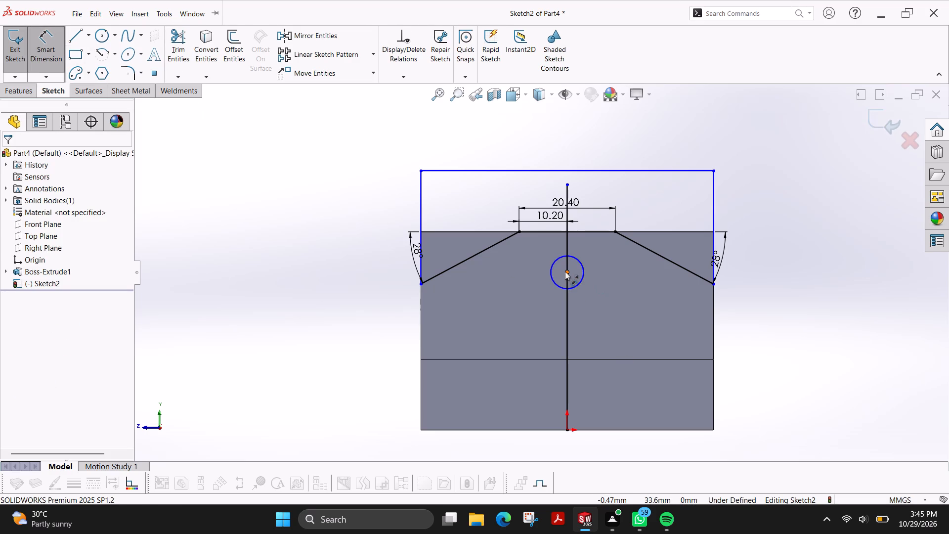
left_click(565, 271)
left_click(654, 233)
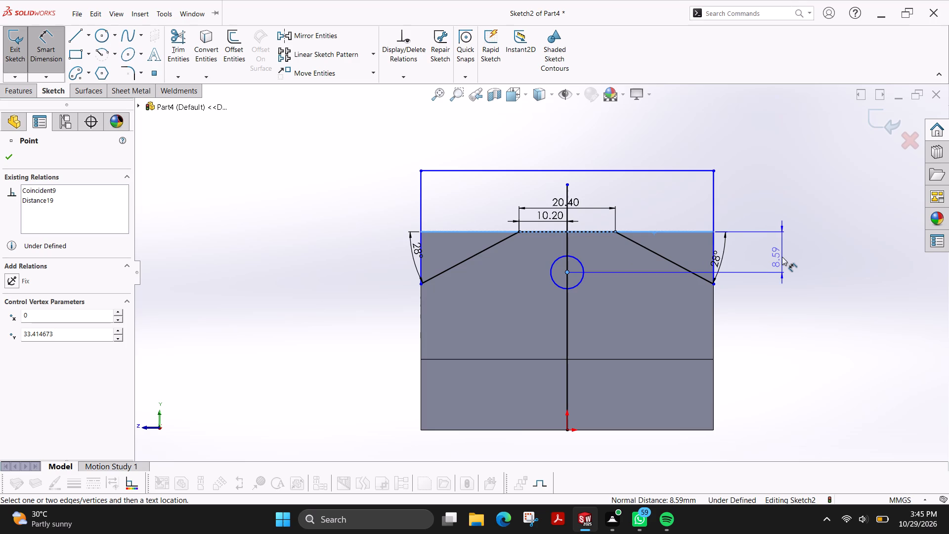
key("9")
key("Return")
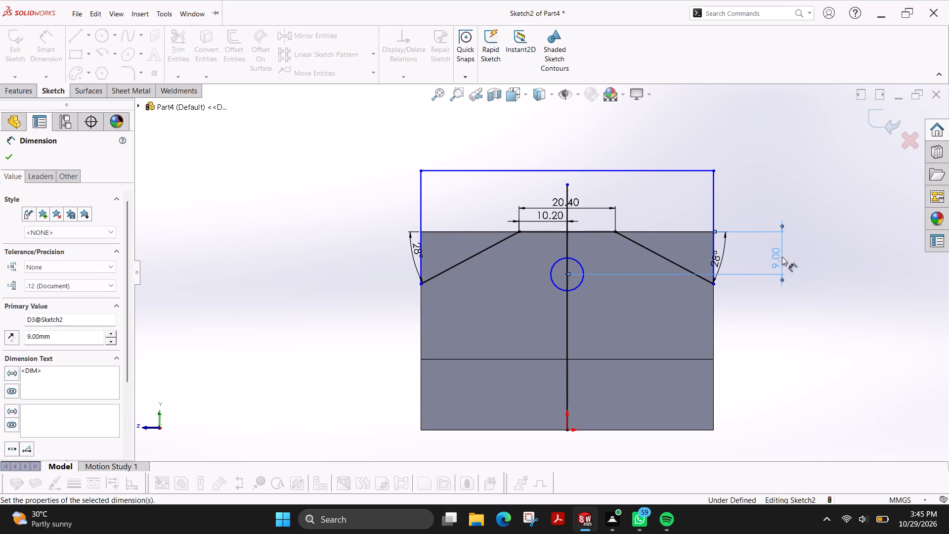
Dimension the circle's diameter as 7 mm.
left_click(557, 286)
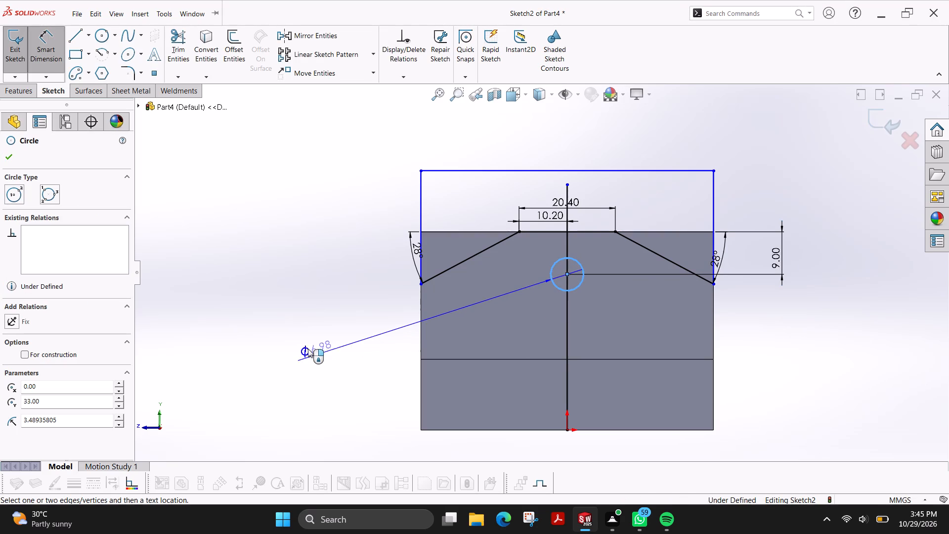
left_click(308, 348)
key("7")
key("Return")
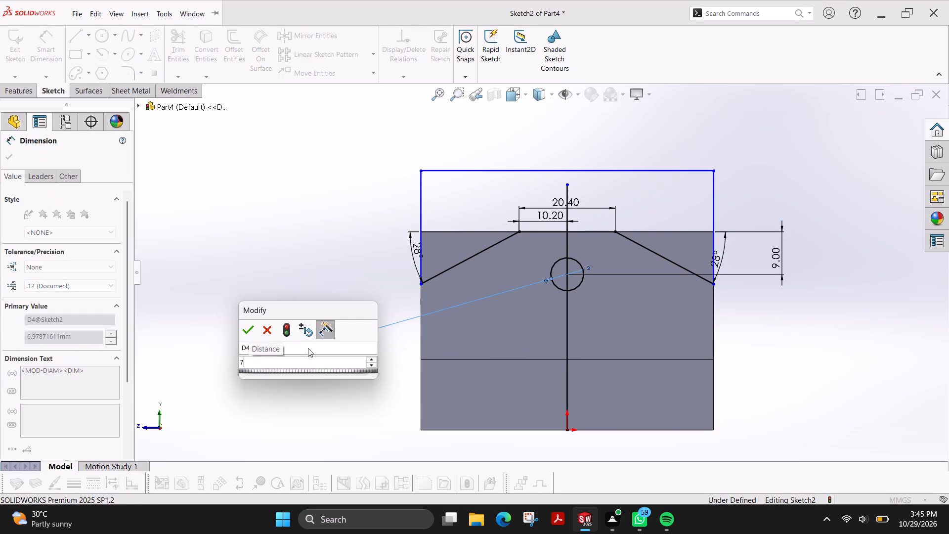
key("Escape")
Delete the vertical centre line running through the circle.
left_click(568, 314)
key("Delete")
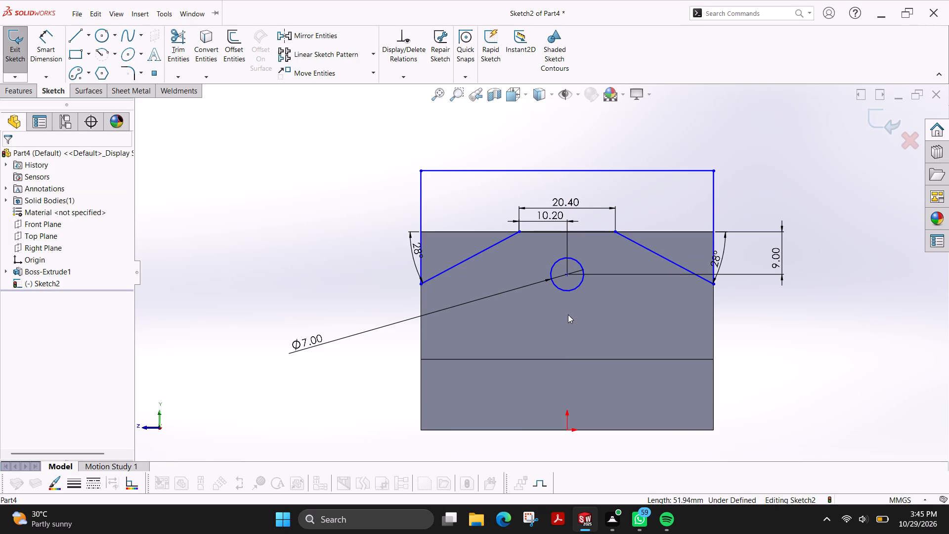
Cut-extrude the corner outline and circle through the upright using Mid Plane at 62 mm.
scroll(2, 91, "up", 1)
left_click(1, 91)
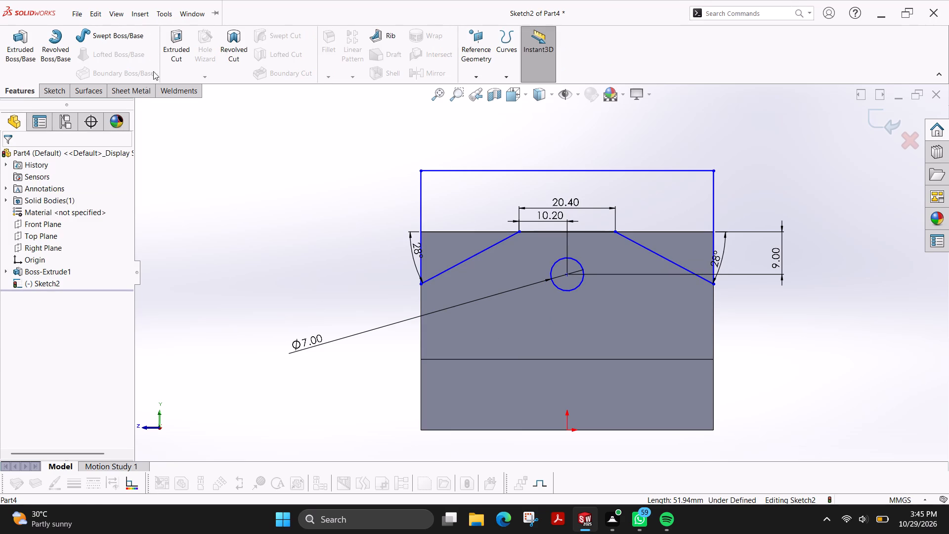
left_click(183, 56)
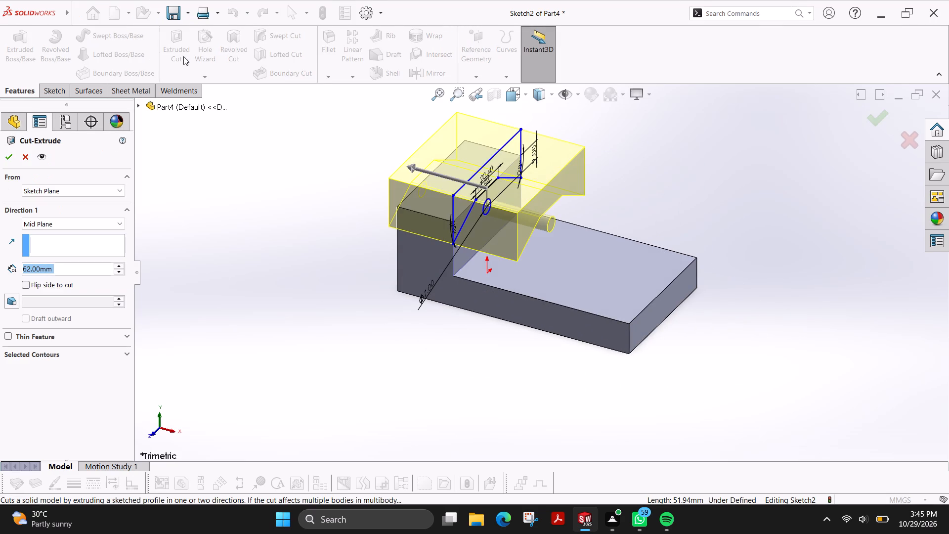
left_click(6, 154)
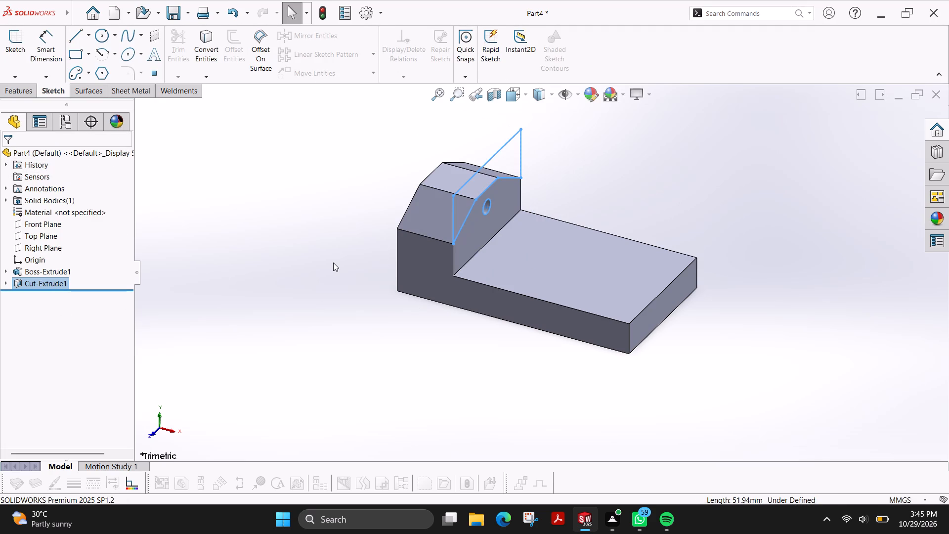
key("Escape")
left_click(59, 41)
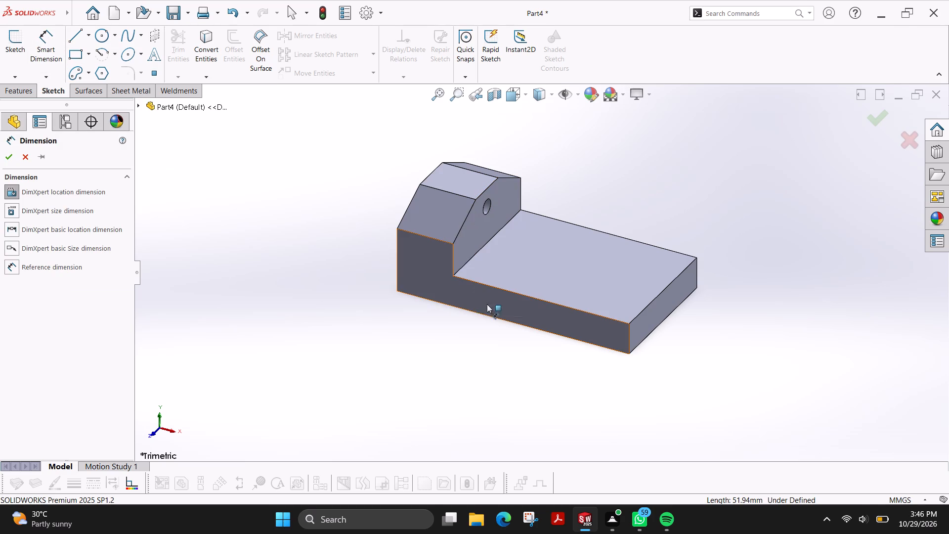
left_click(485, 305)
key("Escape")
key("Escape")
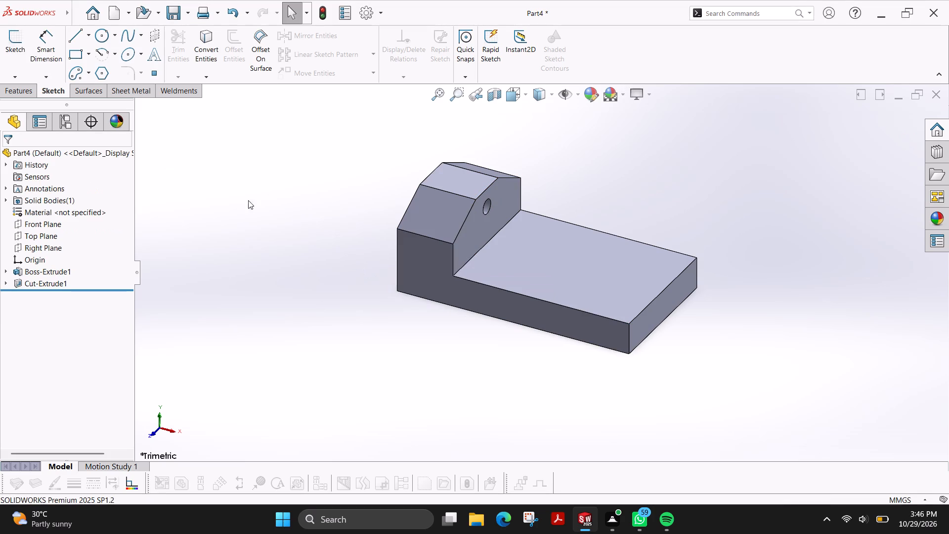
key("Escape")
Measure the block's overall height between its top and bottom edges in a temporary sketch on the long front side face.
left_click(11, 44)
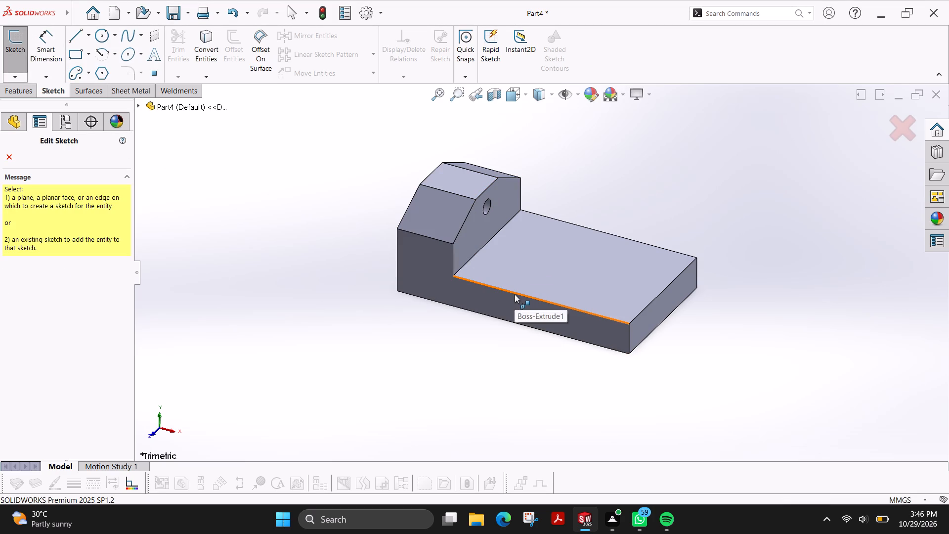
left_click(523, 314)
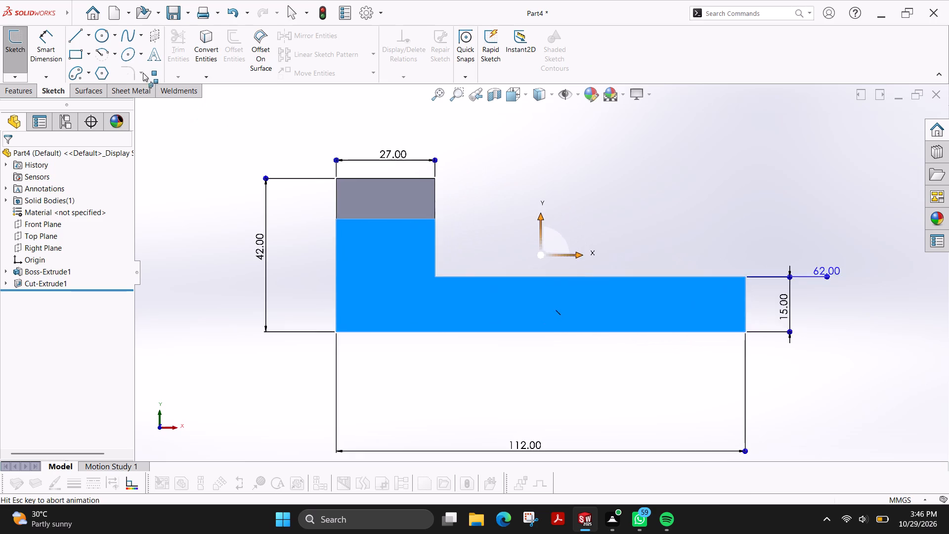
left_click(50, 51)
left_click(392, 177)
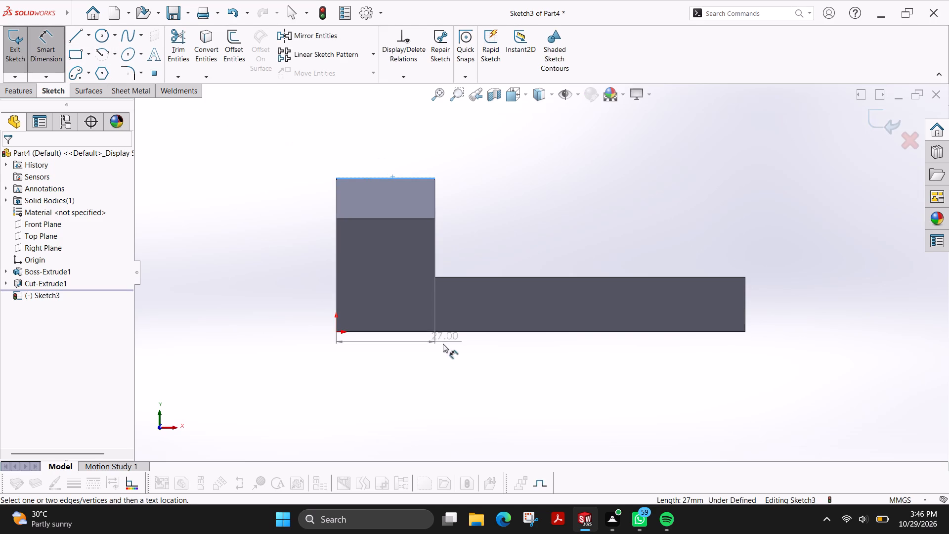
left_click(414, 332)
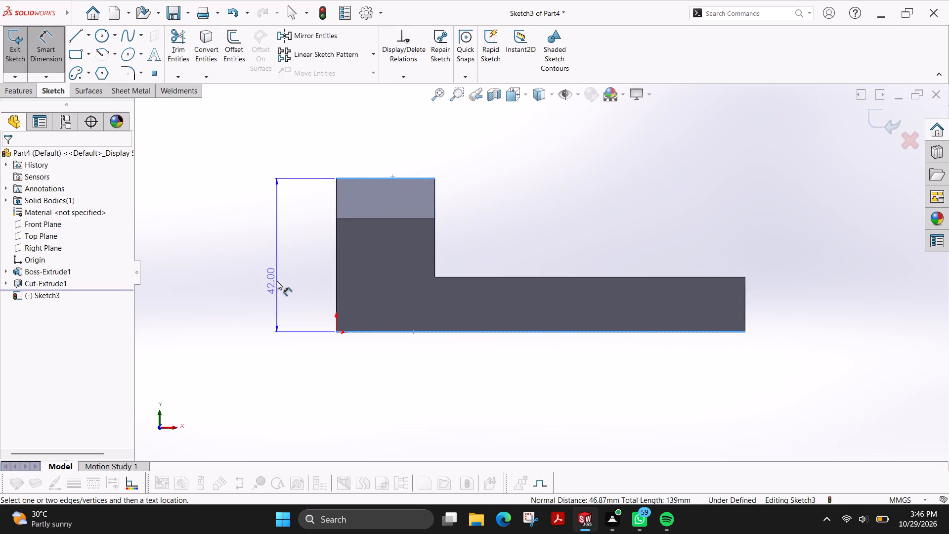
key("Escape")
key("Escape")
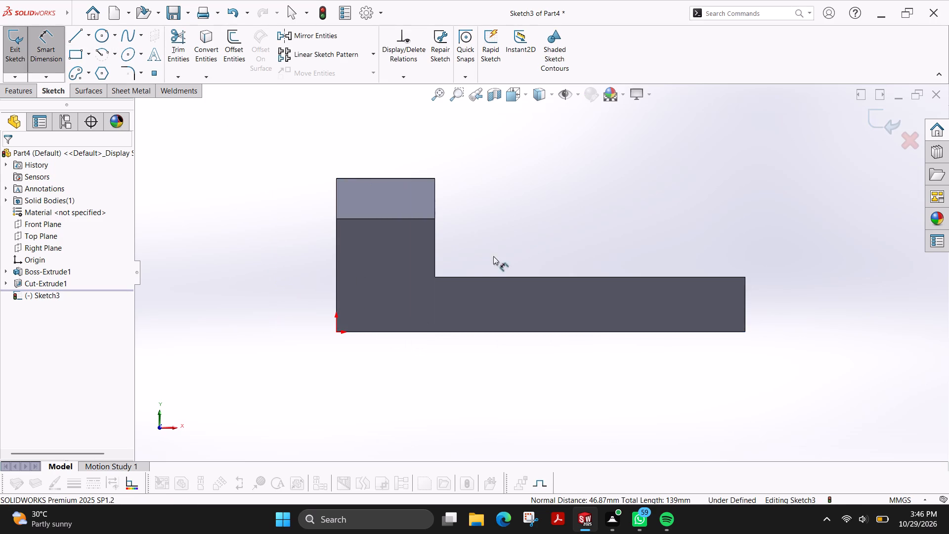
middle_click_drag(657, 222, 612, 247, "ctrl+shift")
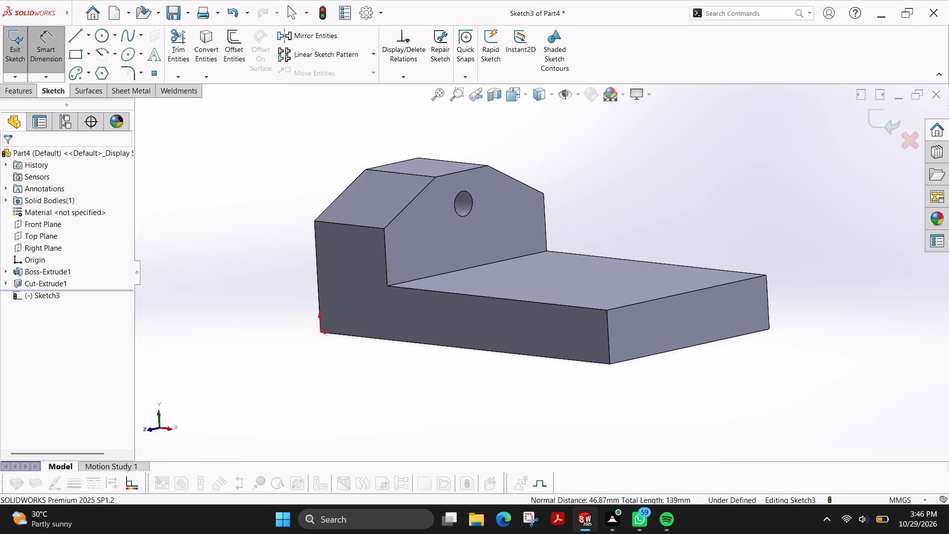
left_click(8, 54)
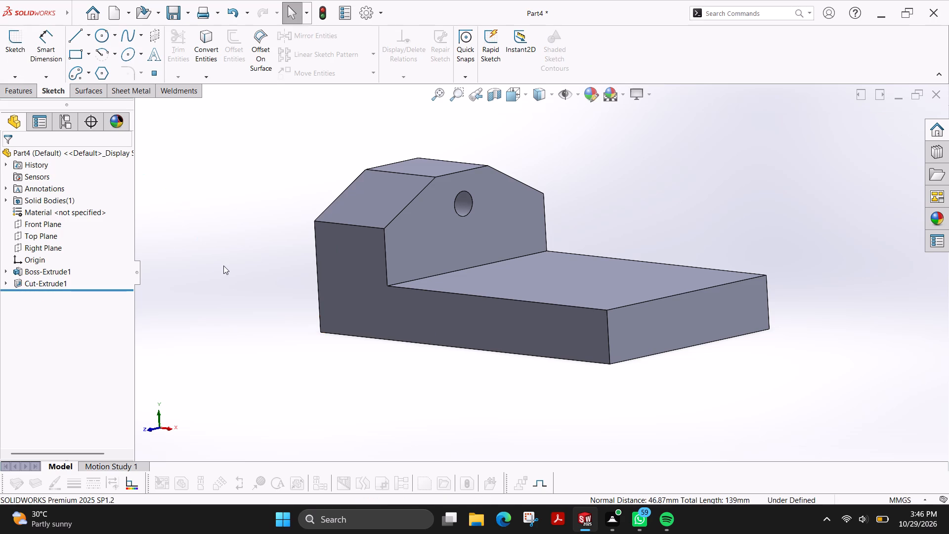
Sketch two corner rectangles at the upright's outer corners on its top face plane, about 5.5 by 8.4 mm (rear) and 5.5 by 10.6 mm (front).
left_click(10, 43)
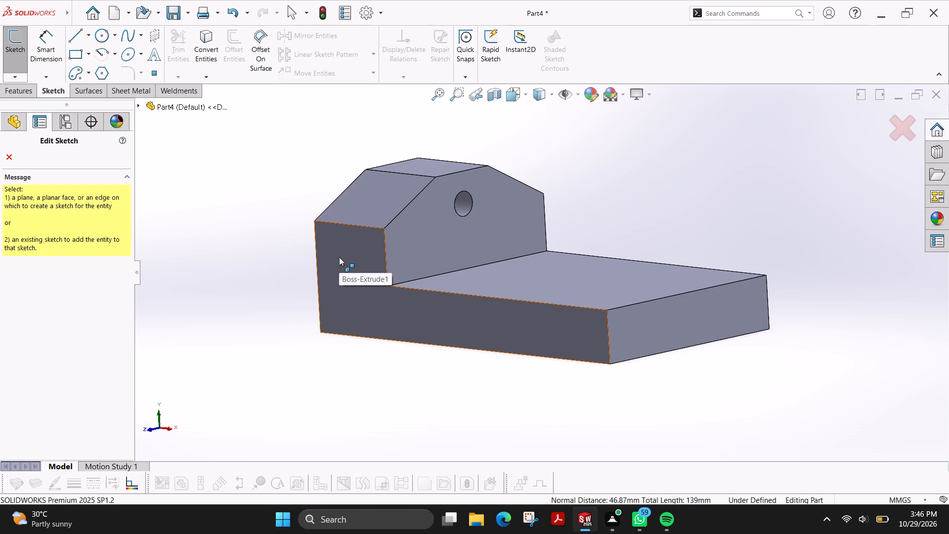
left_click(417, 170)
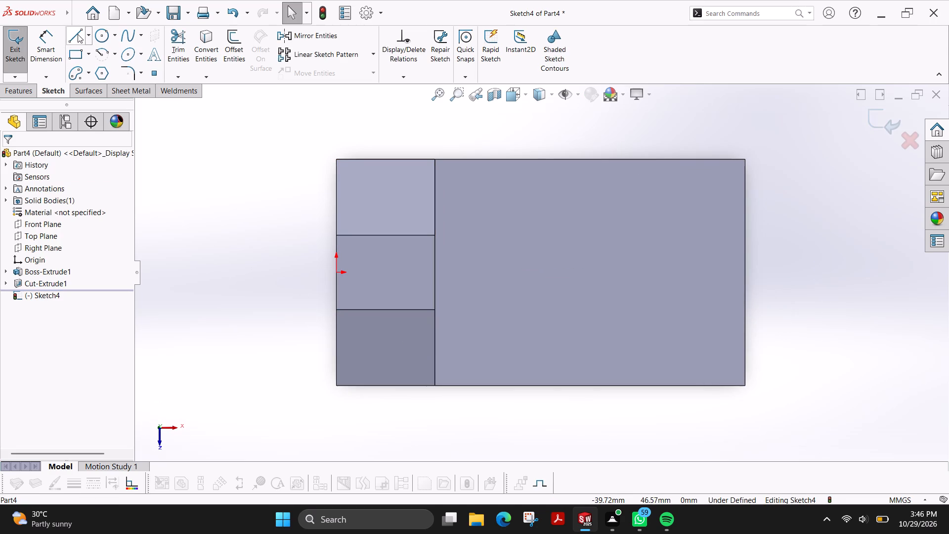
left_click(74, 53)
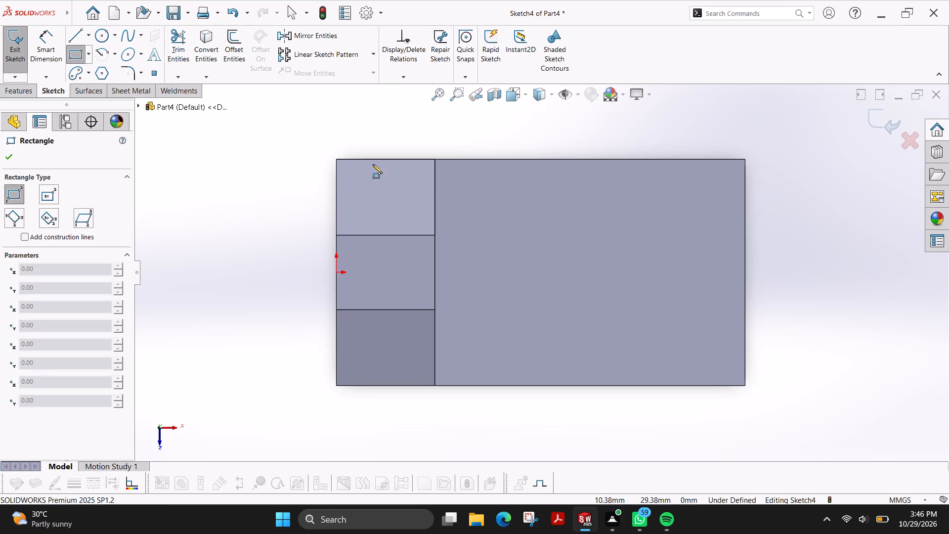
left_click(337, 159)
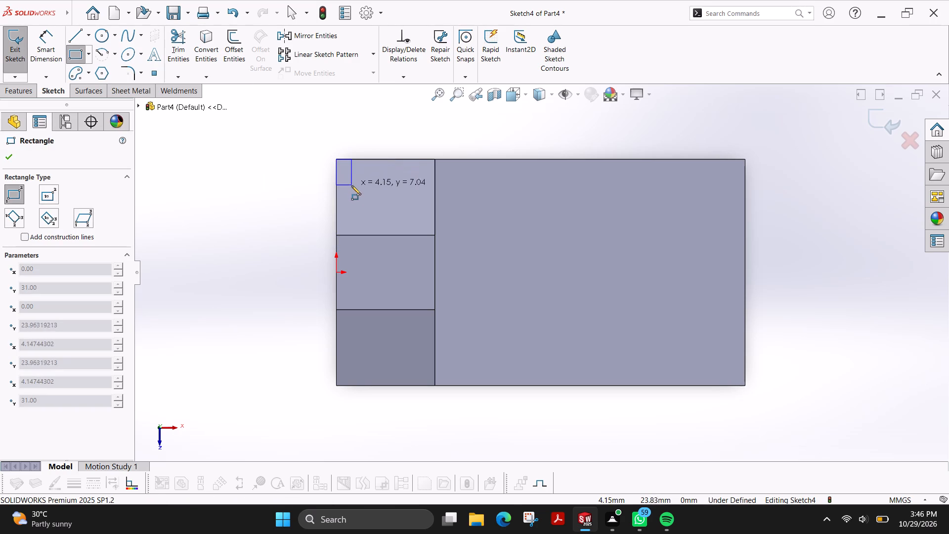
left_click(356, 190)
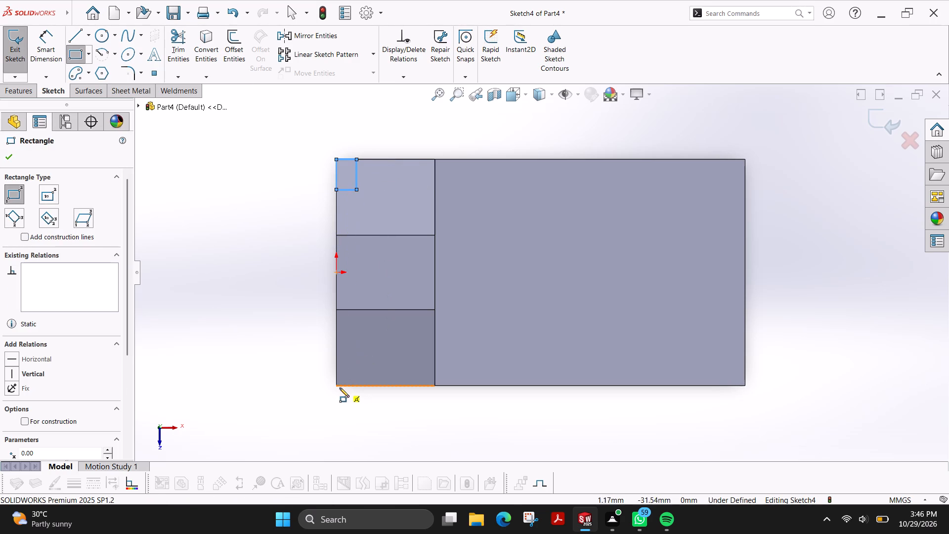
left_click(336, 385)
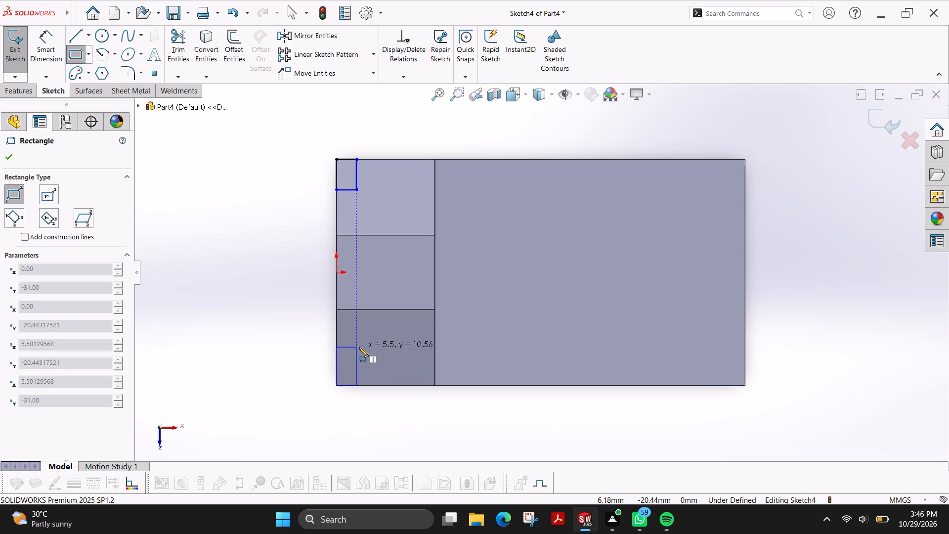
left_click(359, 347)
Dimension the front corner rectangle as 11 mm along the upright's outer edge and 7 mm across.
left_click(51, 56)
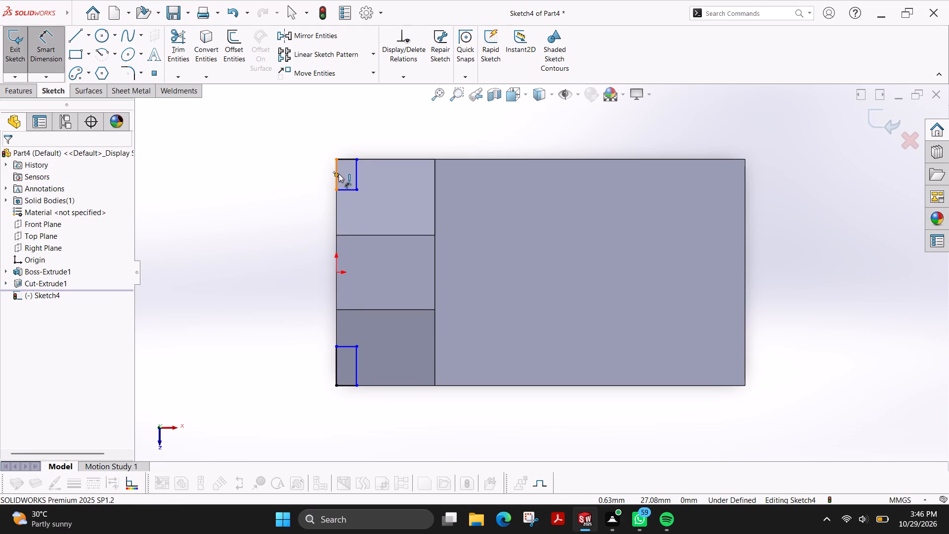
left_click(337, 368)
left_click(291, 369)
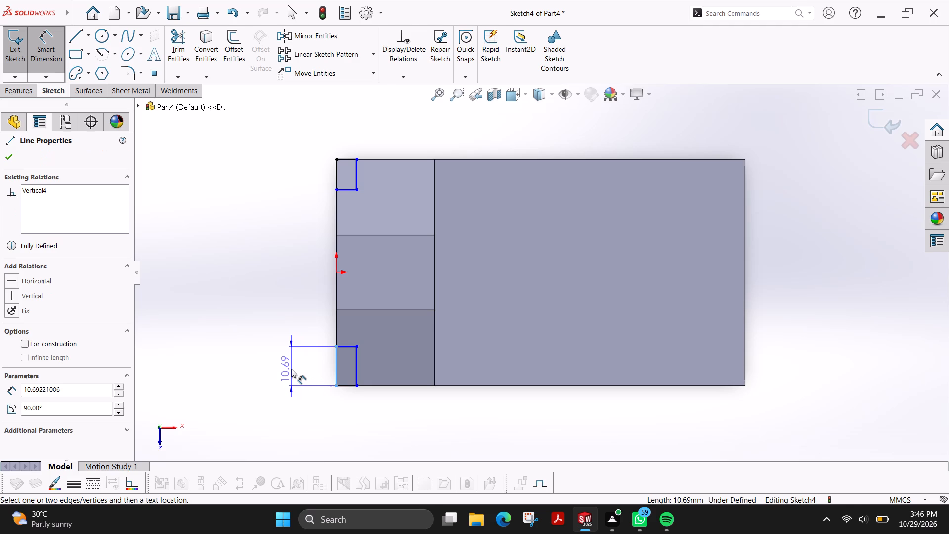
type("11")
key("Return")
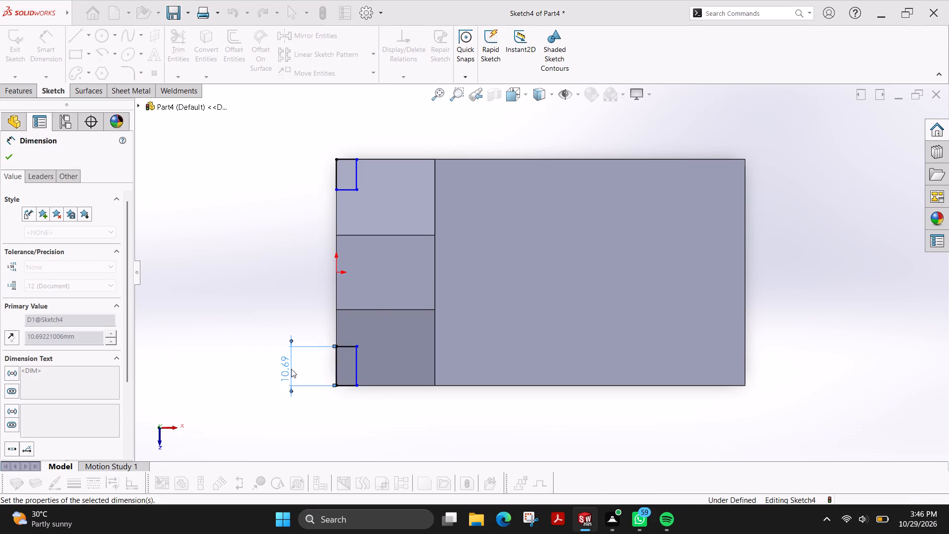
left_click(346, 386)
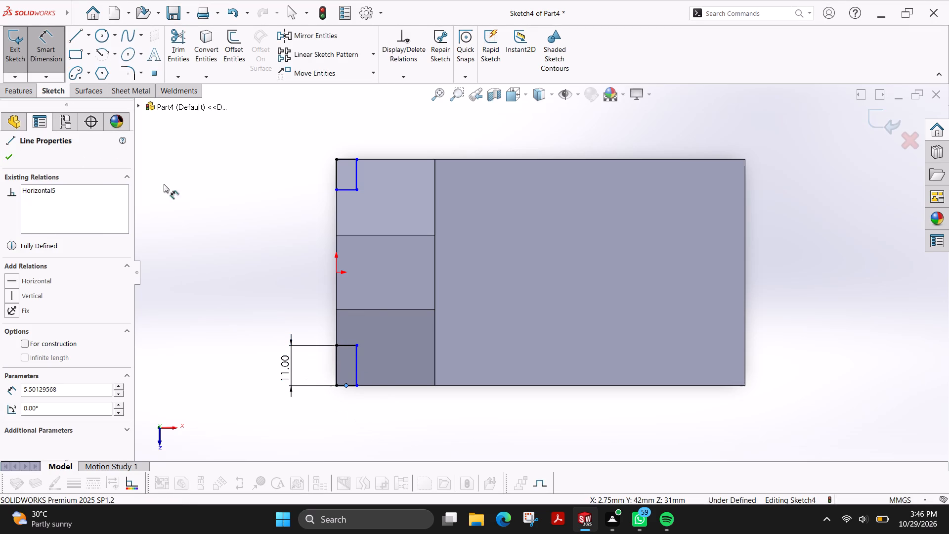
key("Escape")
key("Escape")
key("Escape")
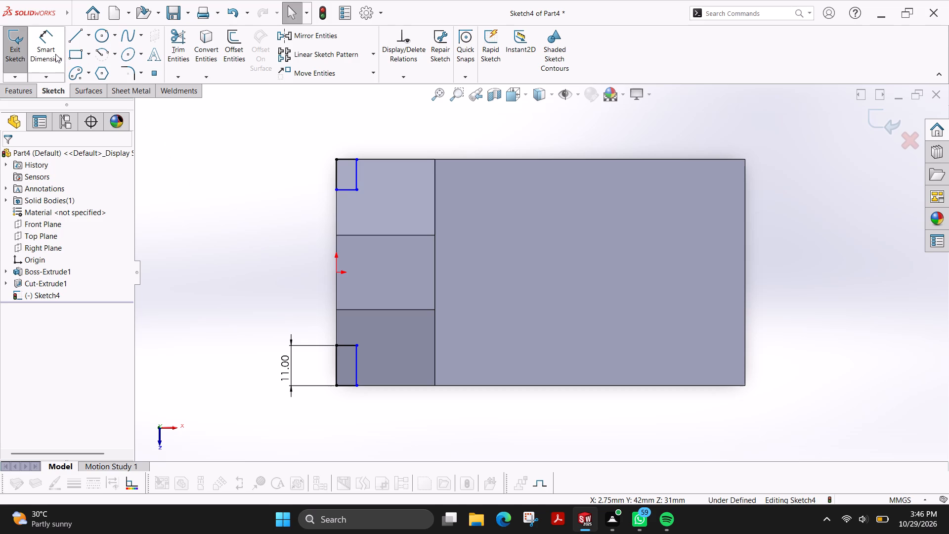
left_click(55, 54)
left_click(345, 387)
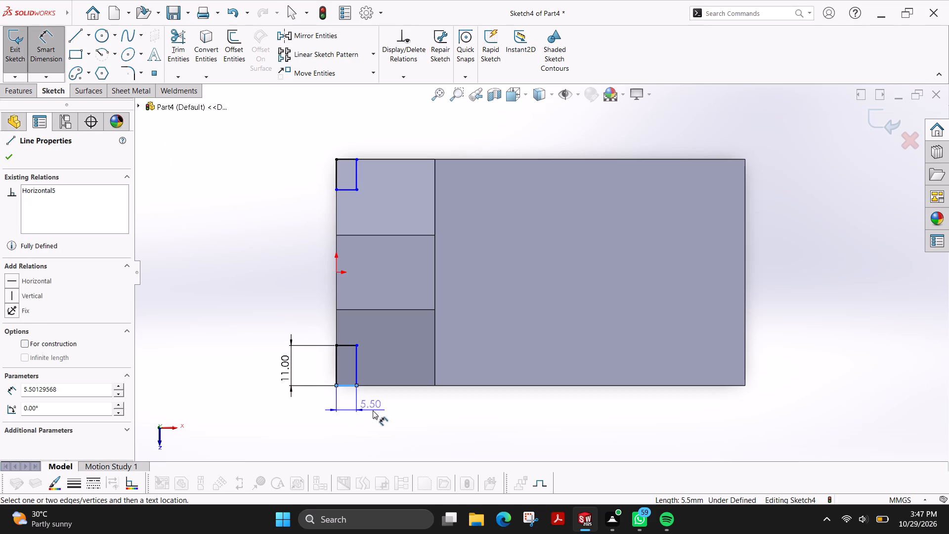
left_click(376, 412)
key("7")
key("Return")
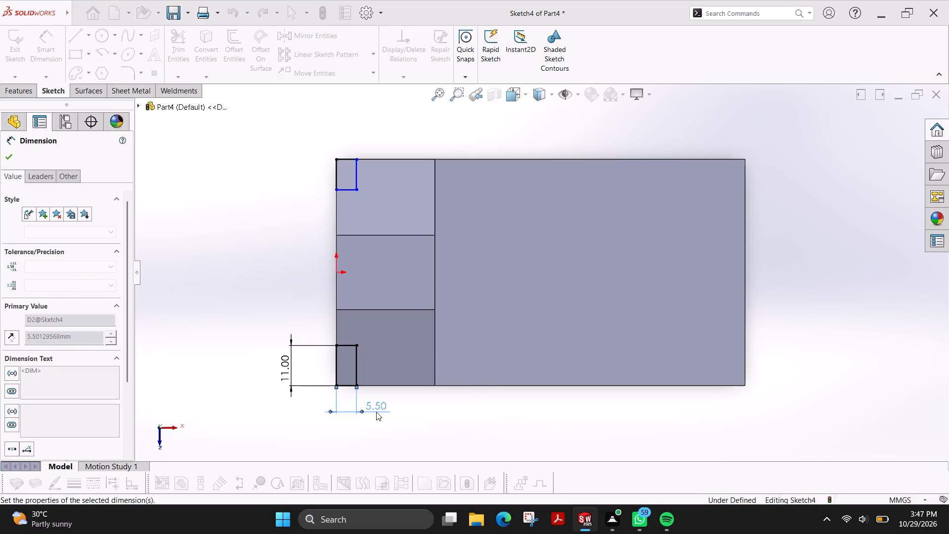
Dimension the rear corner rectangle as 11 mm along the upright's outer edge and 7 mm across.
left_click(335, 177)
left_click(294, 182)
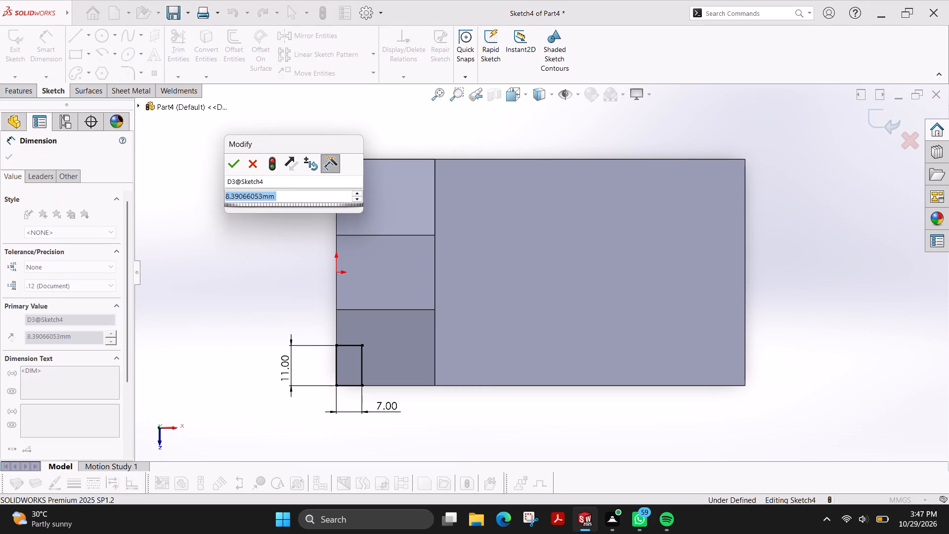
type("11")
key("Return")
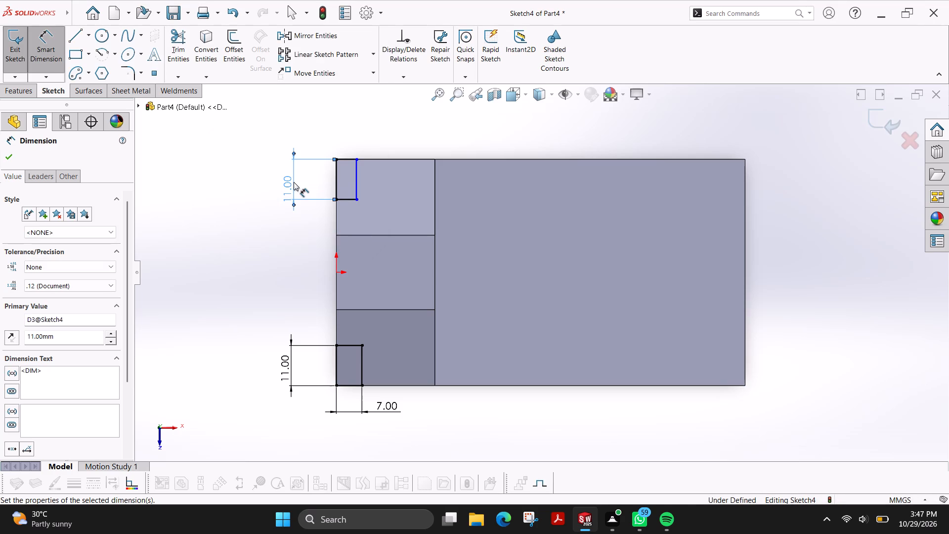
left_click(344, 160)
left_click(376, 135)
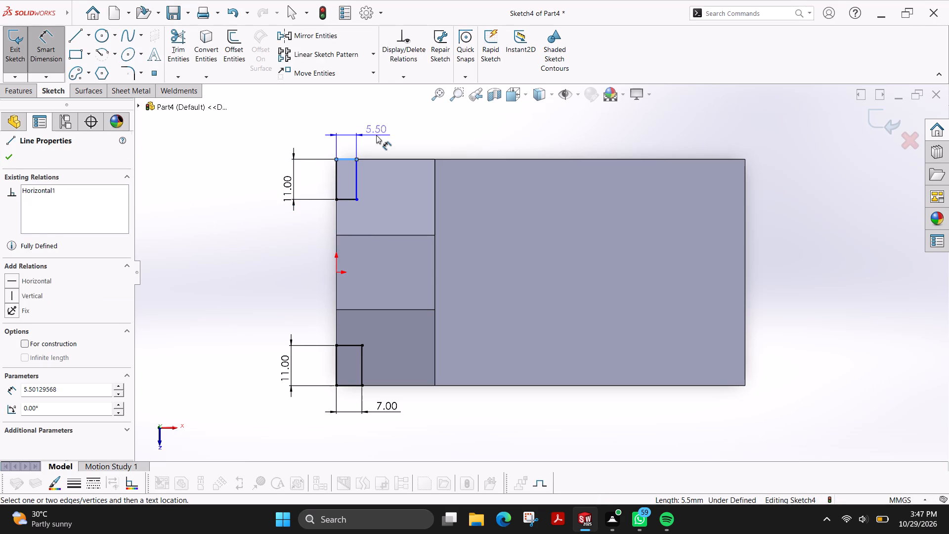
key("7")
key("Return")
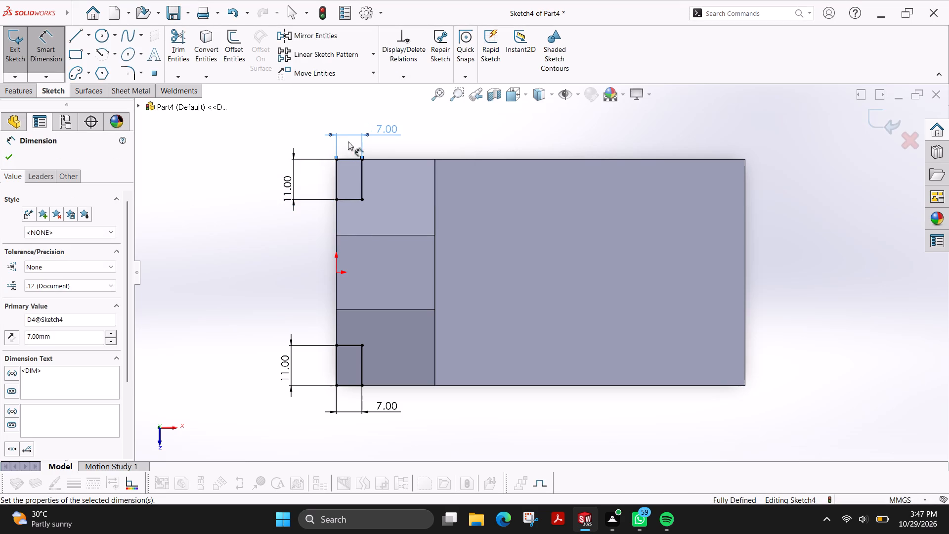
Cut-extrude both corner rectangles through the upright using Mid Plane at 102 mm.
left_click(16, 90)
left_click(188, 42)
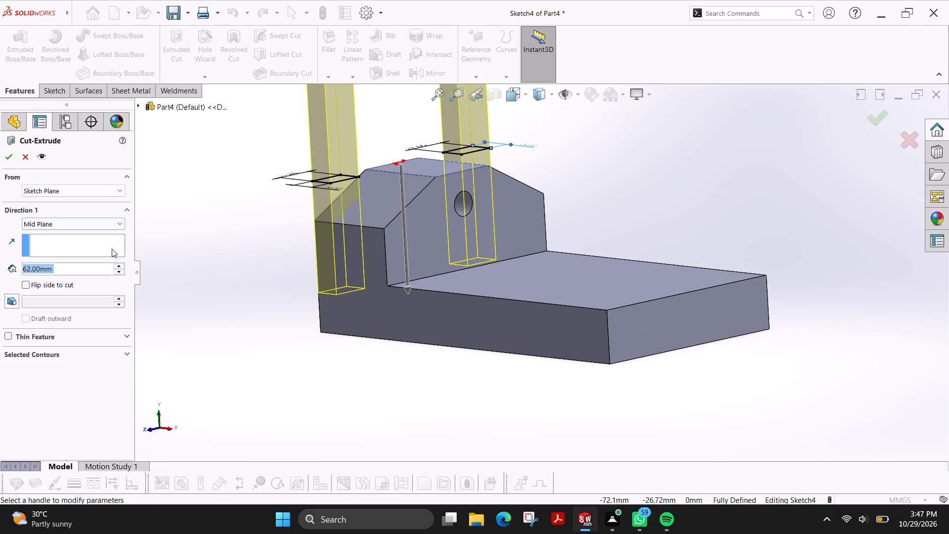
triple_click(115, 266)
left_click(115, 266)
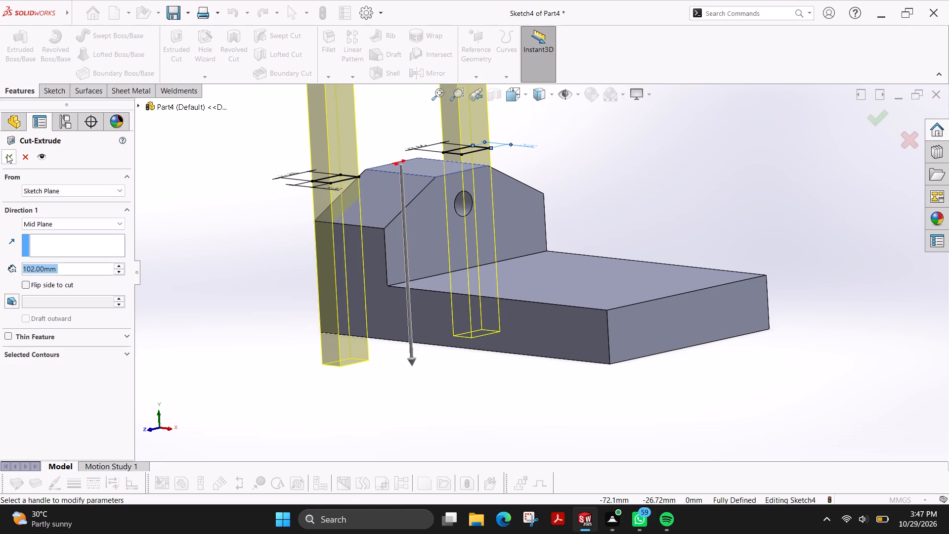
left_click(7, 155)
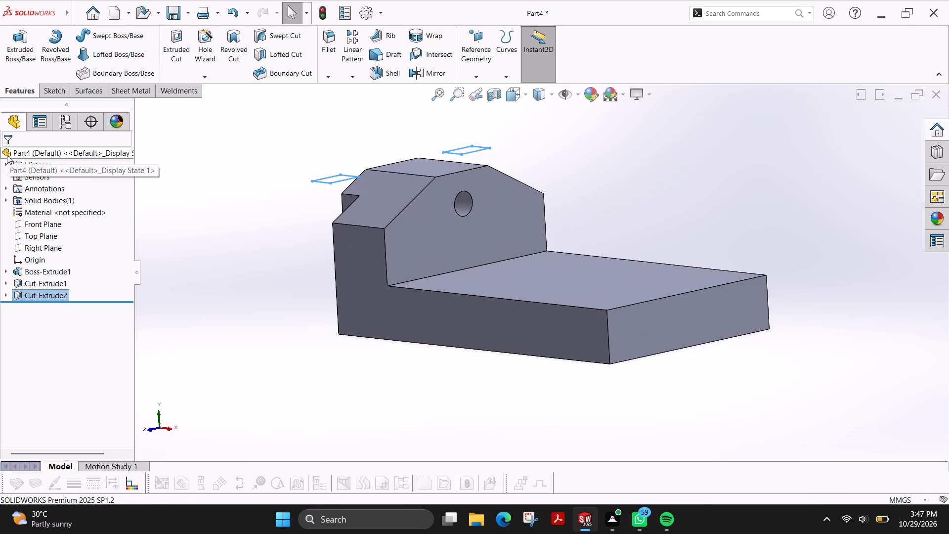
key("Escape")
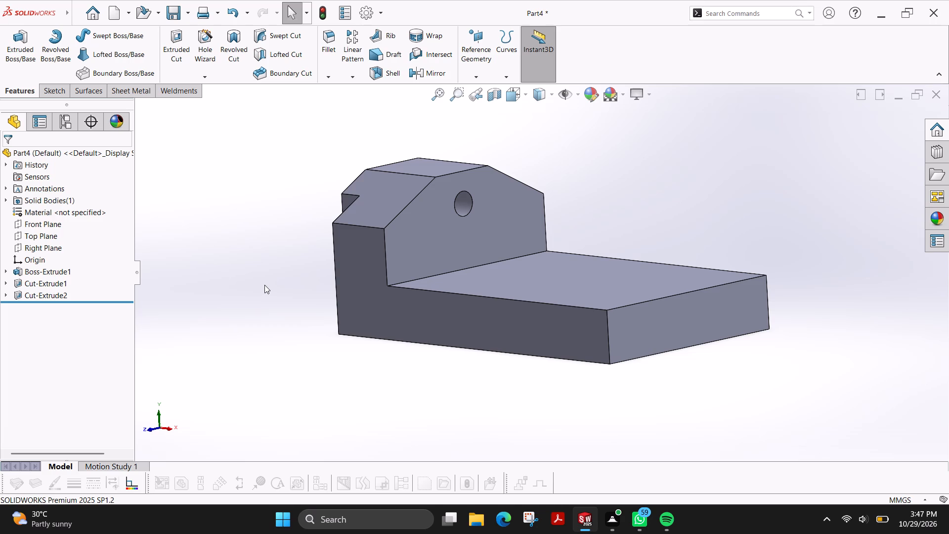
Sketch a circle of about 6.2 mm radius on the base's upper face, level with the origin and about 84 mm along the block.
left_click(535, 282)
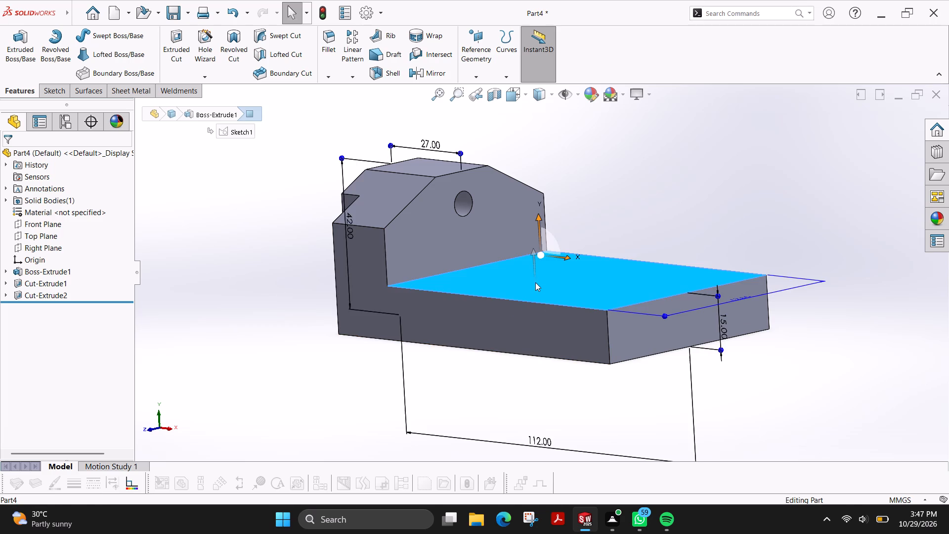
left_click(63, 86)
left_click(12, 49)
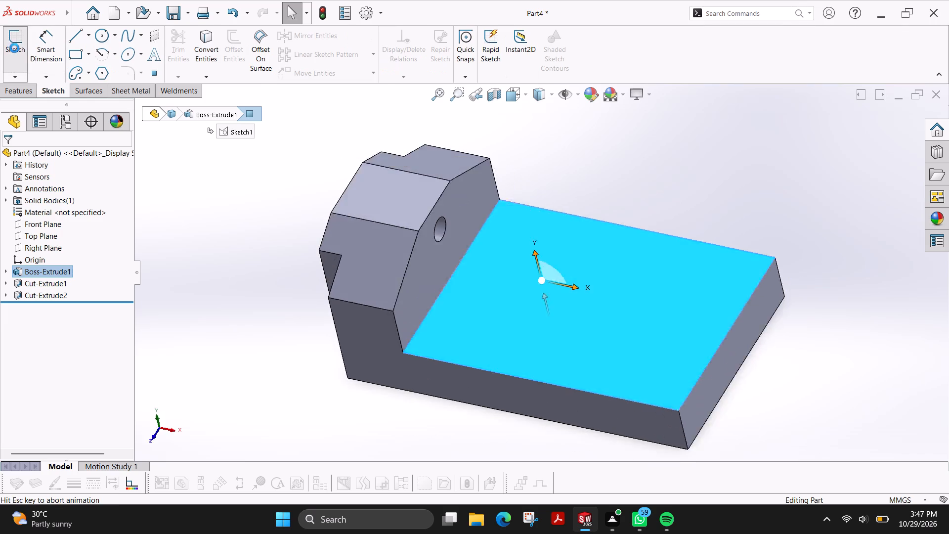
key("Escape")
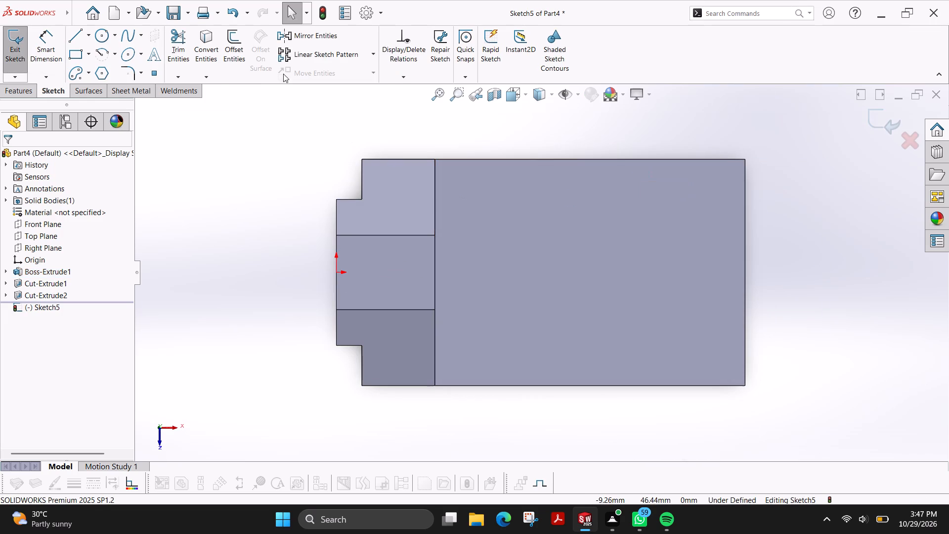
left_click(104, 38)
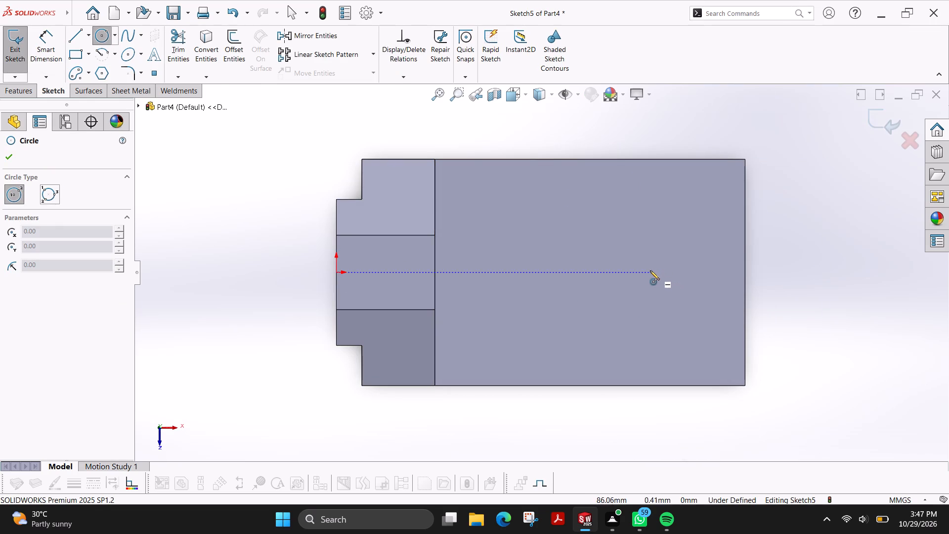
left_click(645, 270)
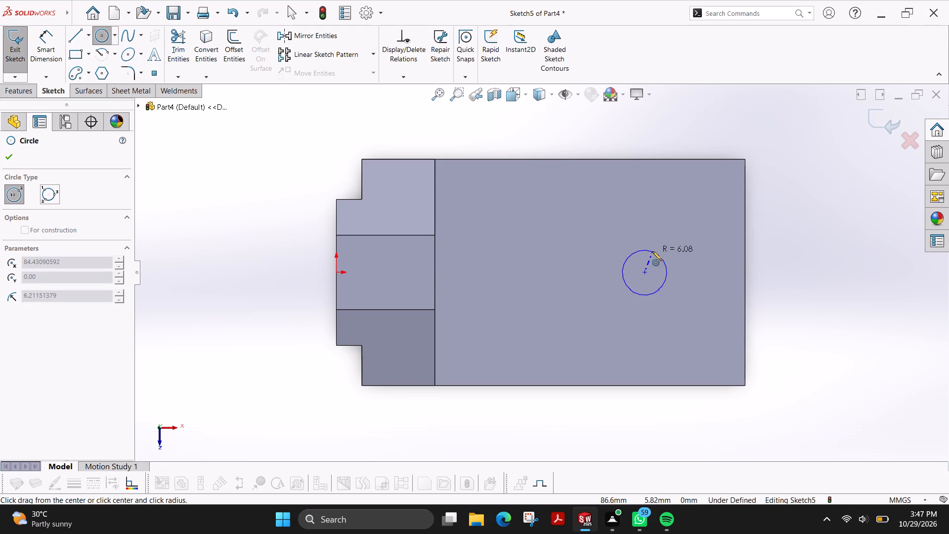
left_click(652, 251)
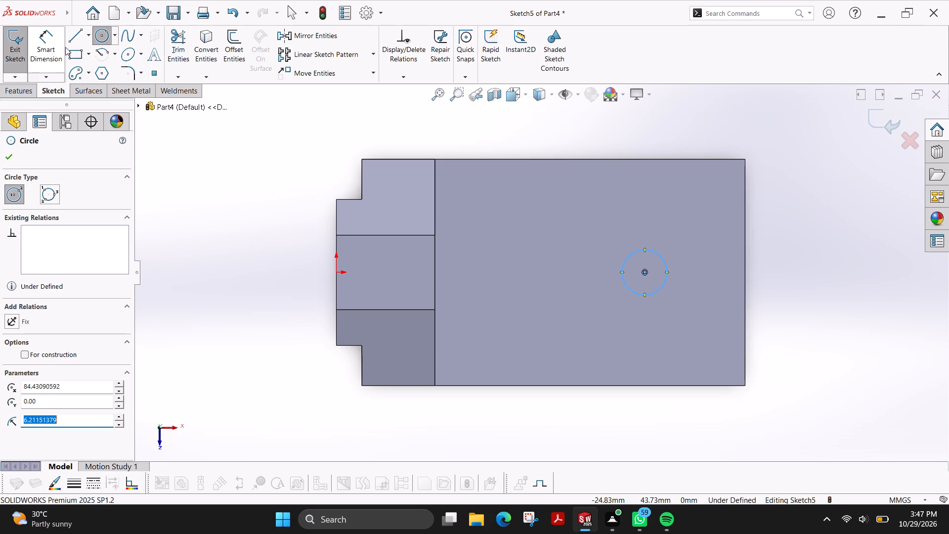
Sketch two inward-sloping lines from the base's front and rear long edges, starting about 40 mm from its end edge and running past it.
left_click(78, 38)
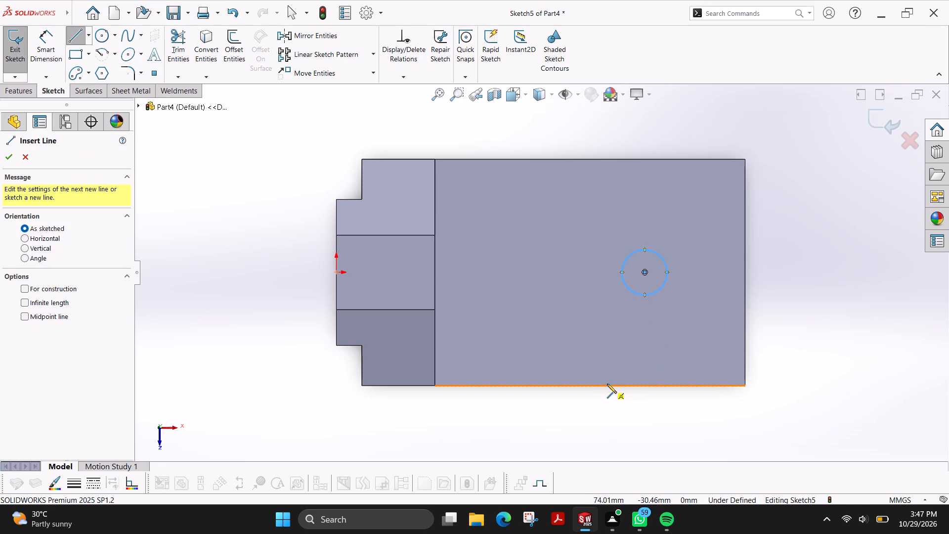
left_click(599, 385)
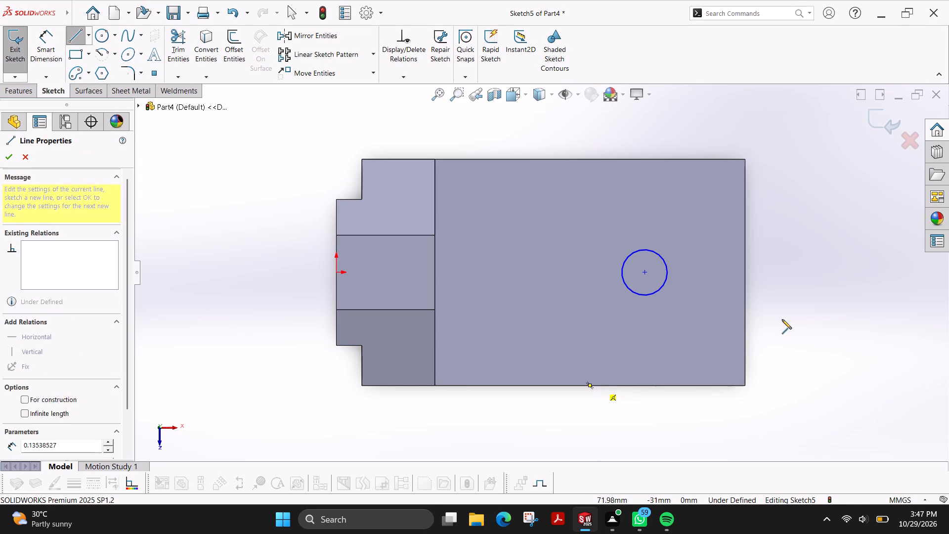
left_click(776, 354)
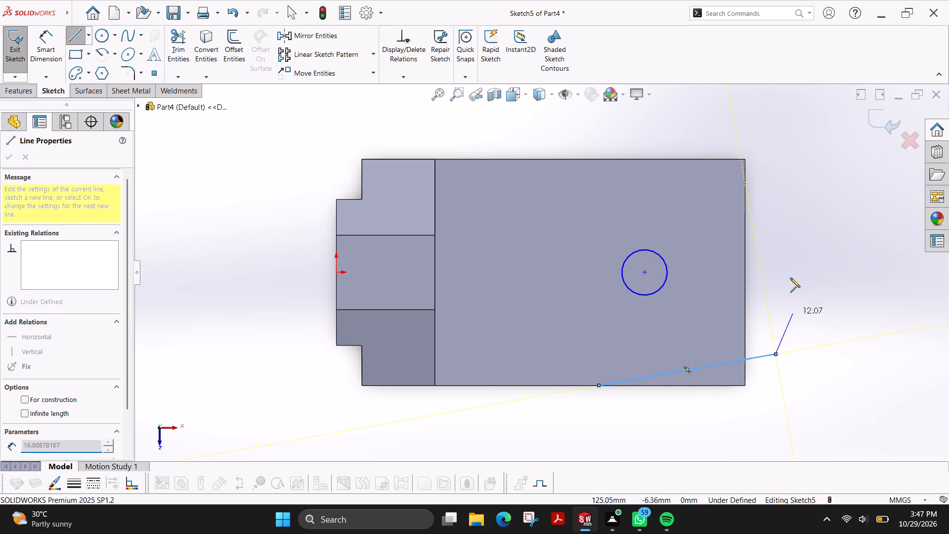
key("Escape")
left_click(73, 36)
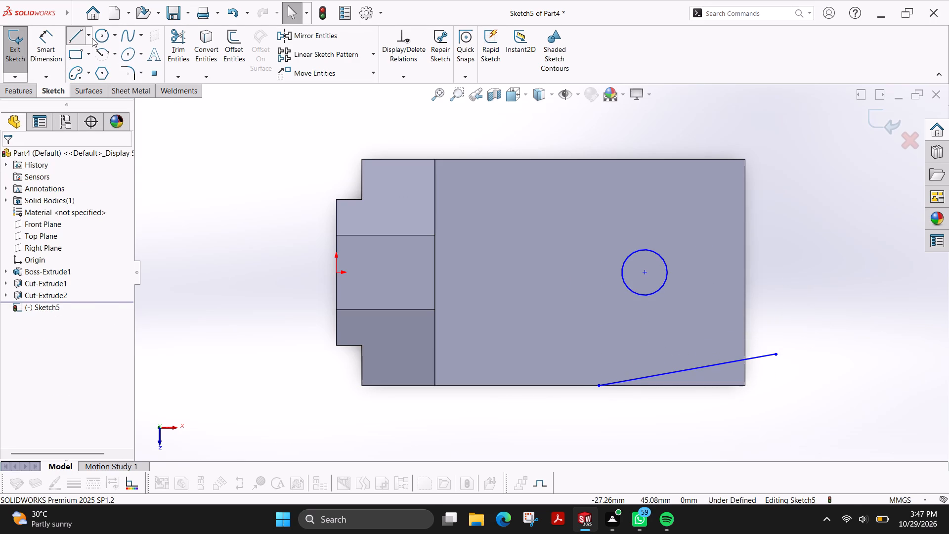
left_click(596, 159)
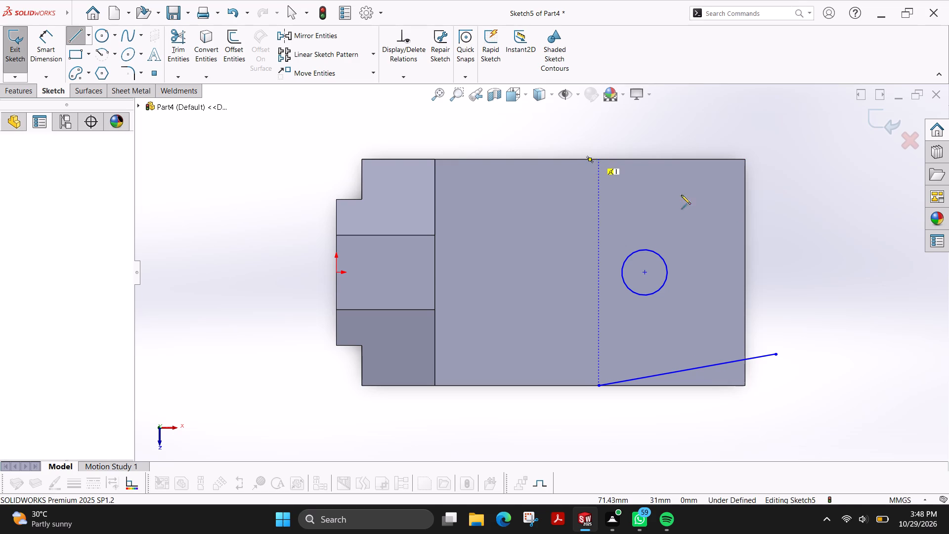
left_click(791, 191)
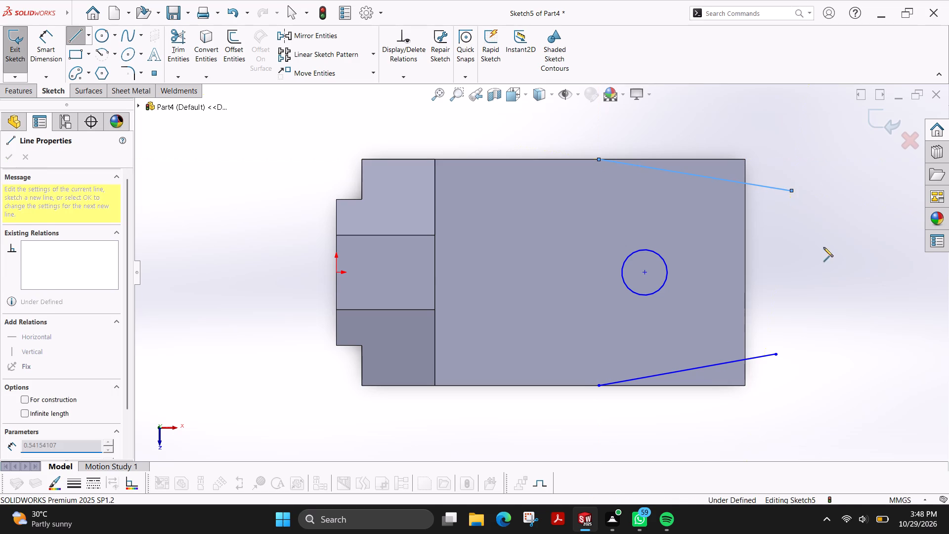
key("Escape")
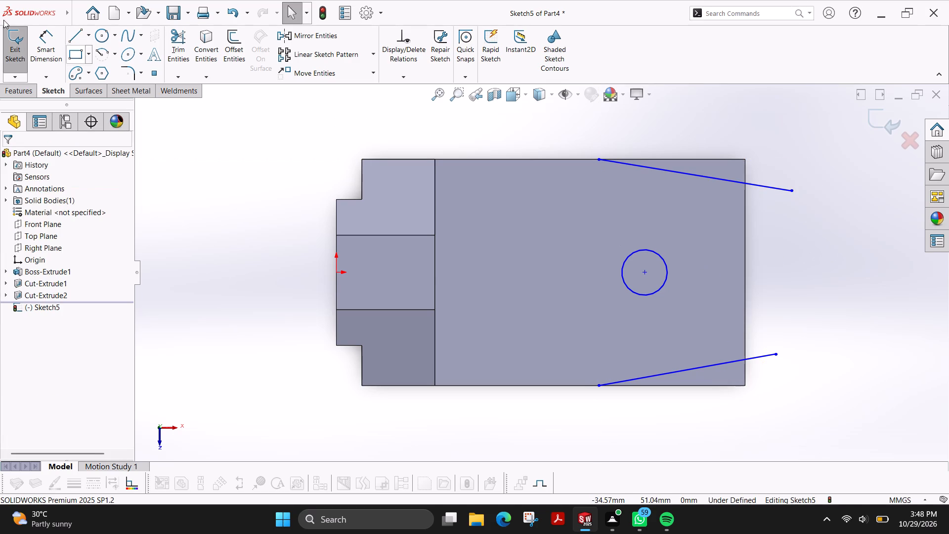
Sketch two parallel lines along the block's length from the circle's front and rear quadrant points past the base's end edge.
left_click(74, 39)
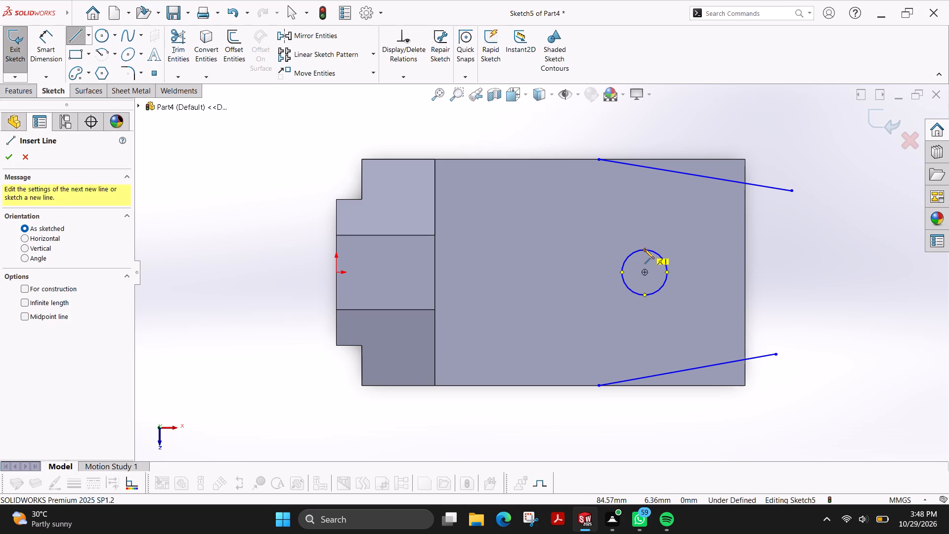
left_click(645, 249)
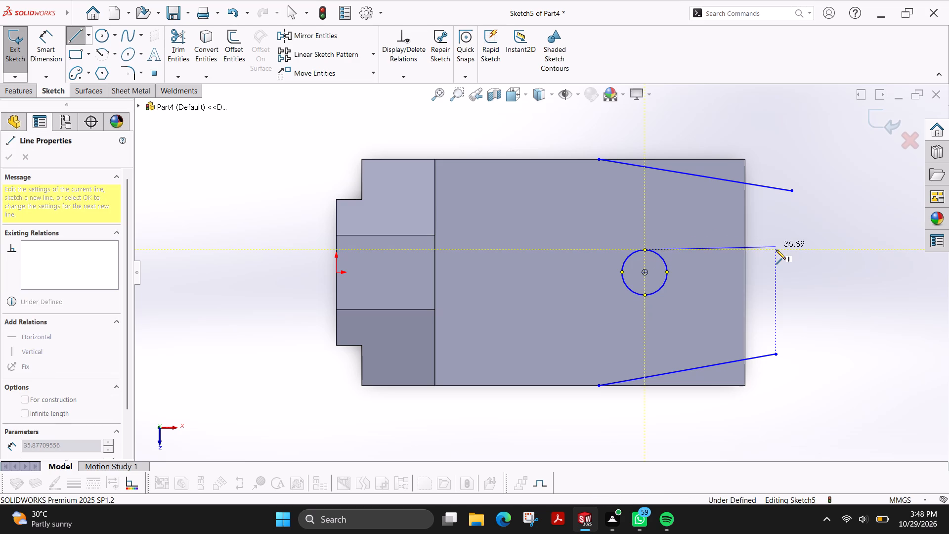
left_click(776, 250)
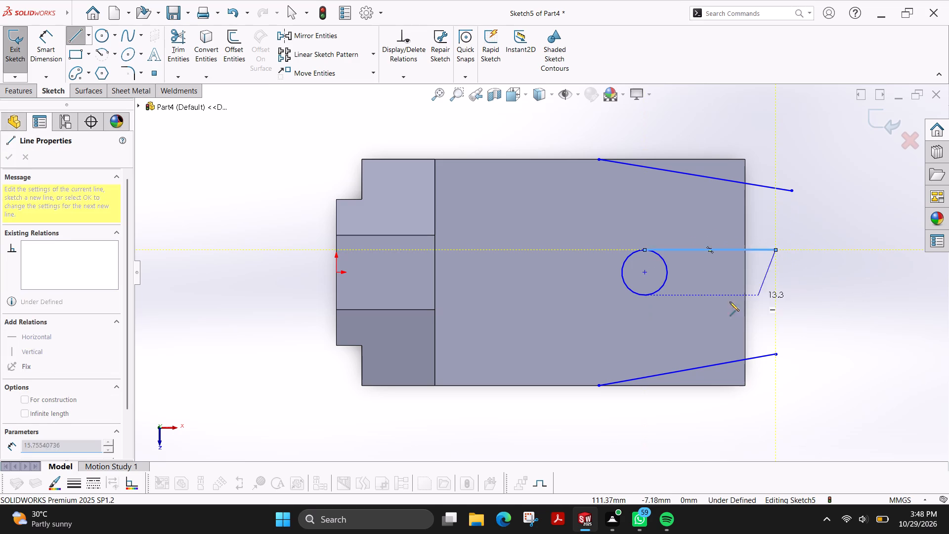
key("Escape")
left_click(79, 39)
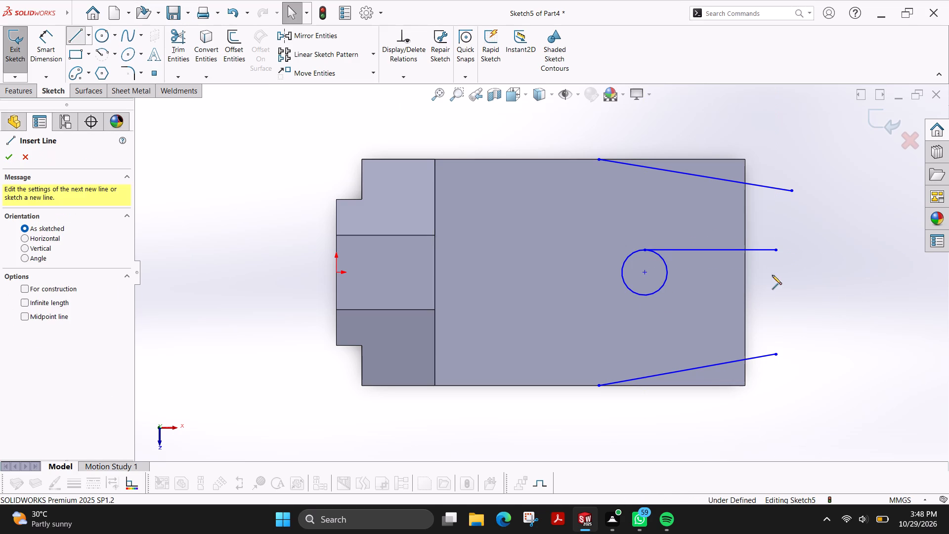
left_click(645, 295)
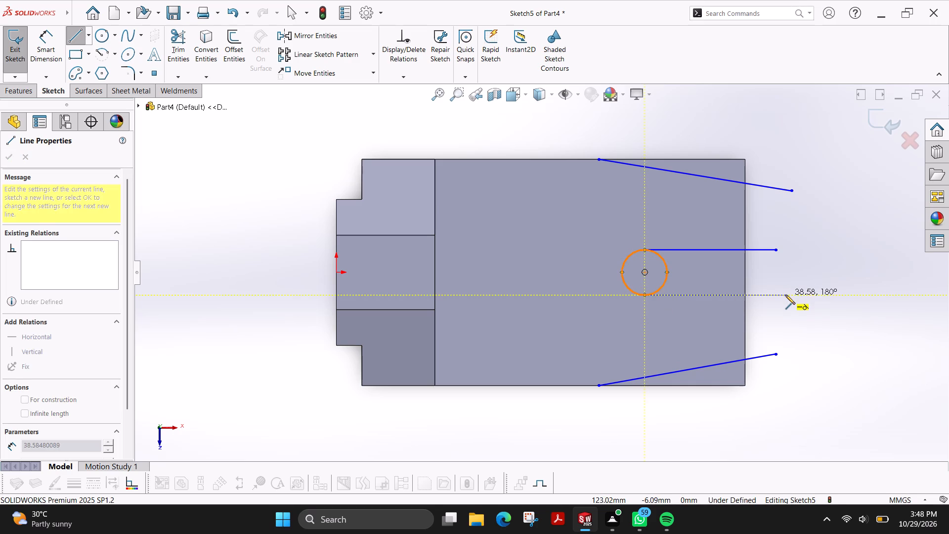
left_click(785, 295)
key("Escape")
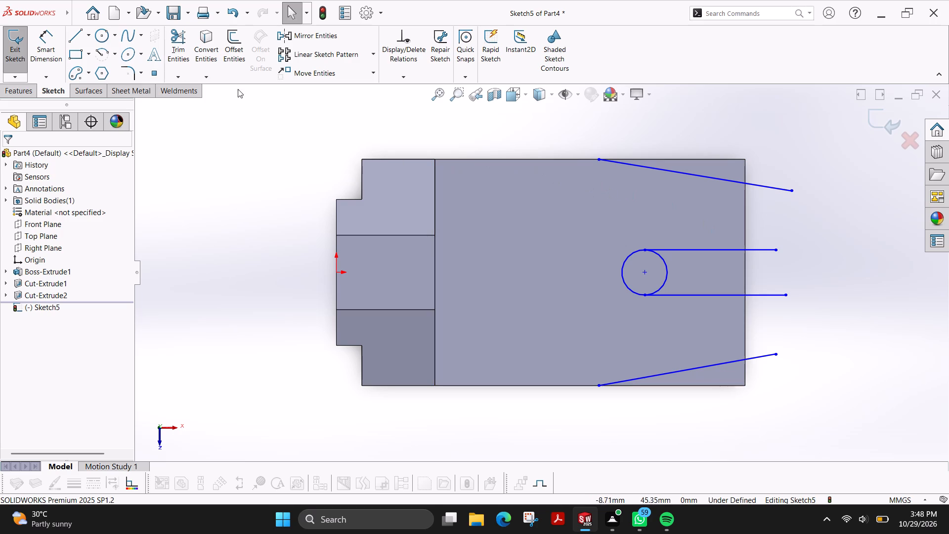
Sketch a corner rectangle covering the base's whole upper face, from the upright's rear corner to the base's front end corner.
left_click(73, 59)
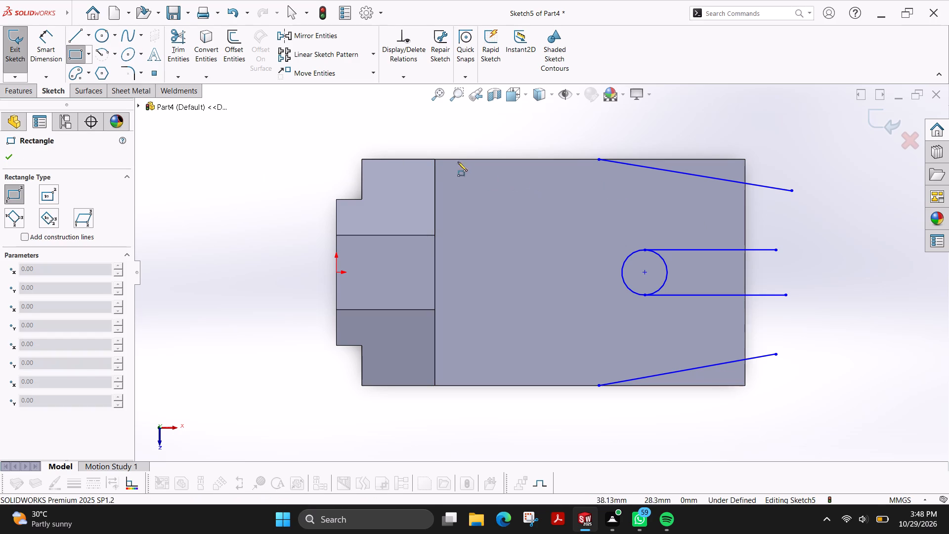
left_click(435, 160)
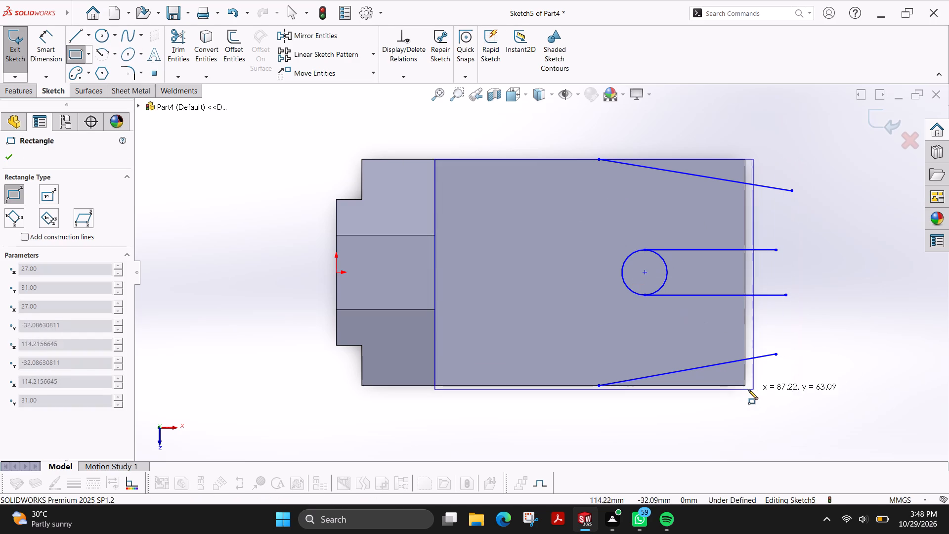
left_click(745, 386)
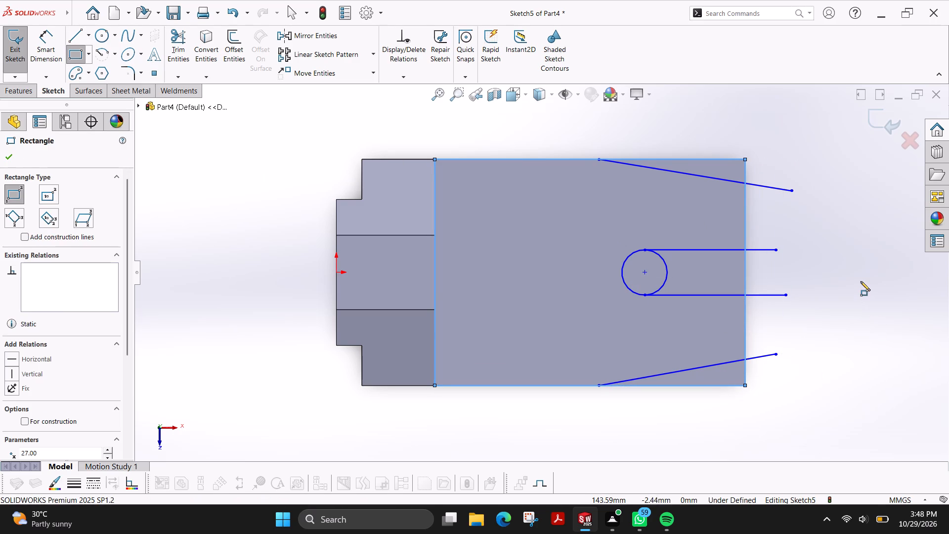
key("Escape")
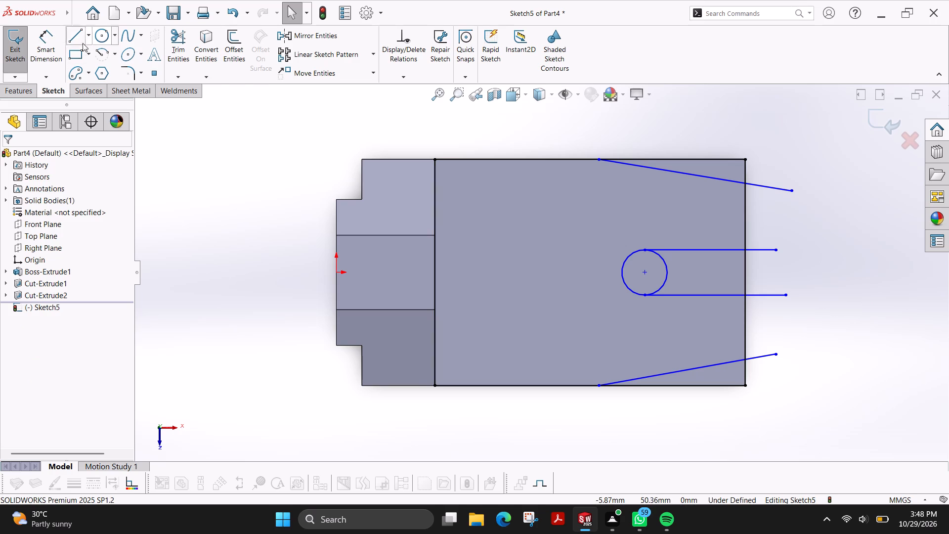
Dimension the circle at 18 mm diameter, with its centre 29 mm from the base's end edge.
left_click(51, 41)
left_click(627, 260)
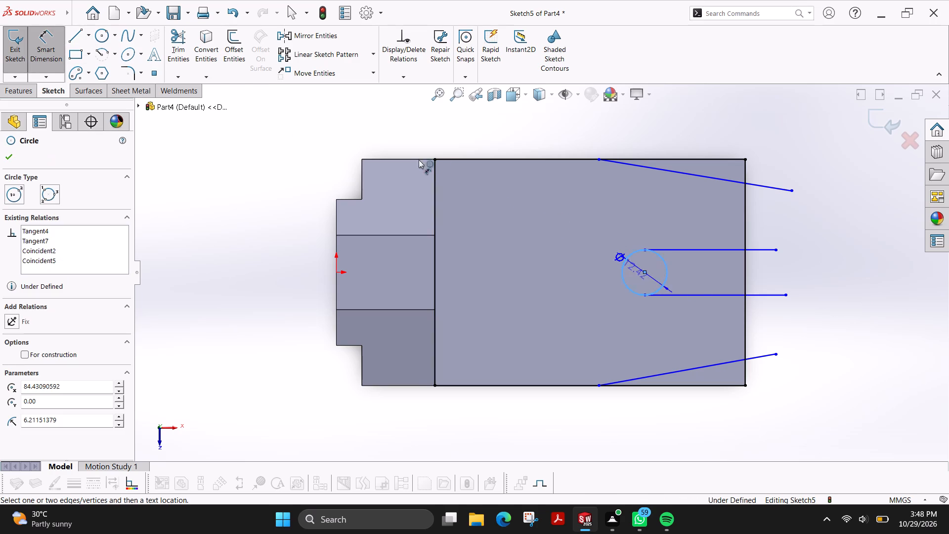
left_click(268, 194)
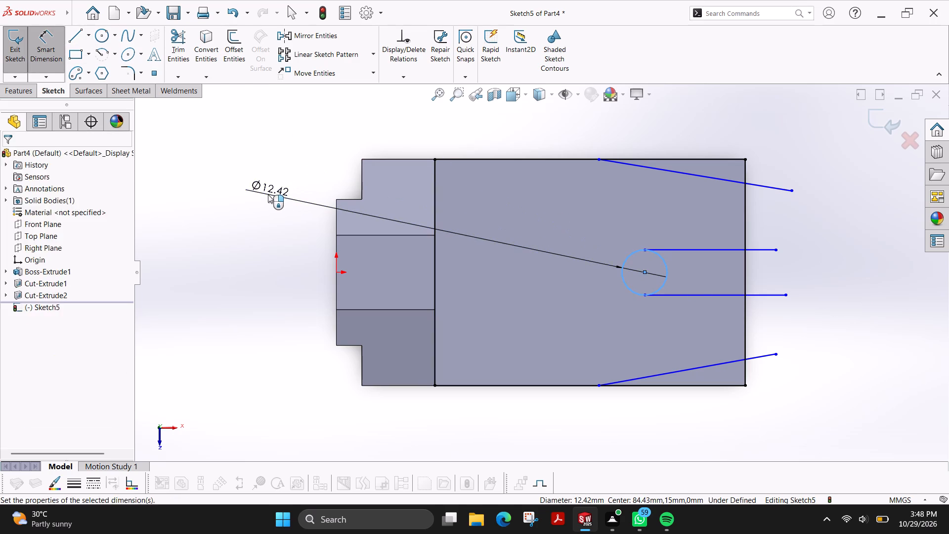
type("18")
key("Return")
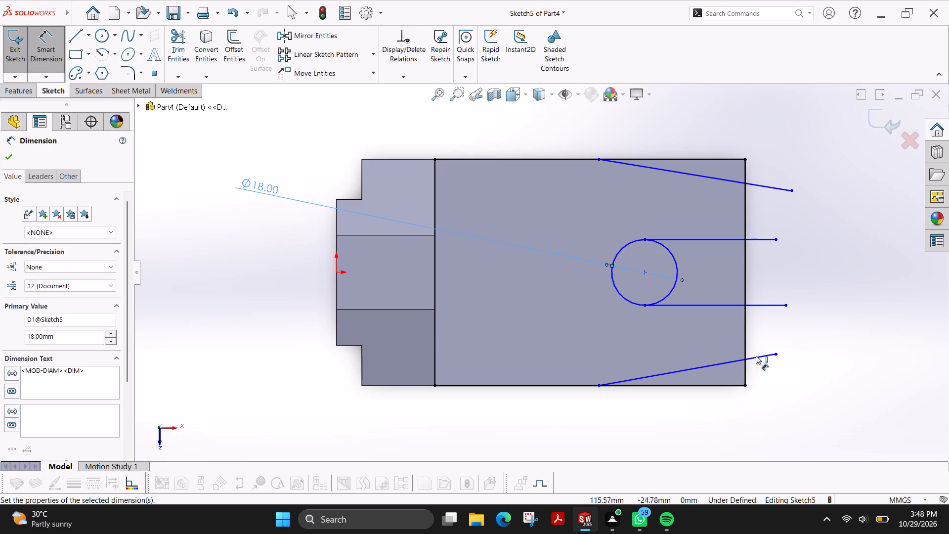
left_click(644, 270)
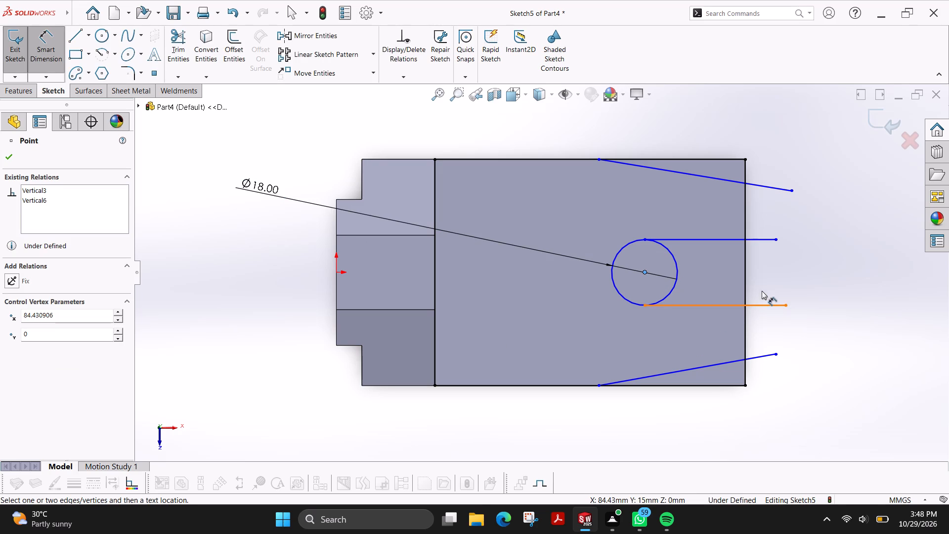
left_click(744, 280)
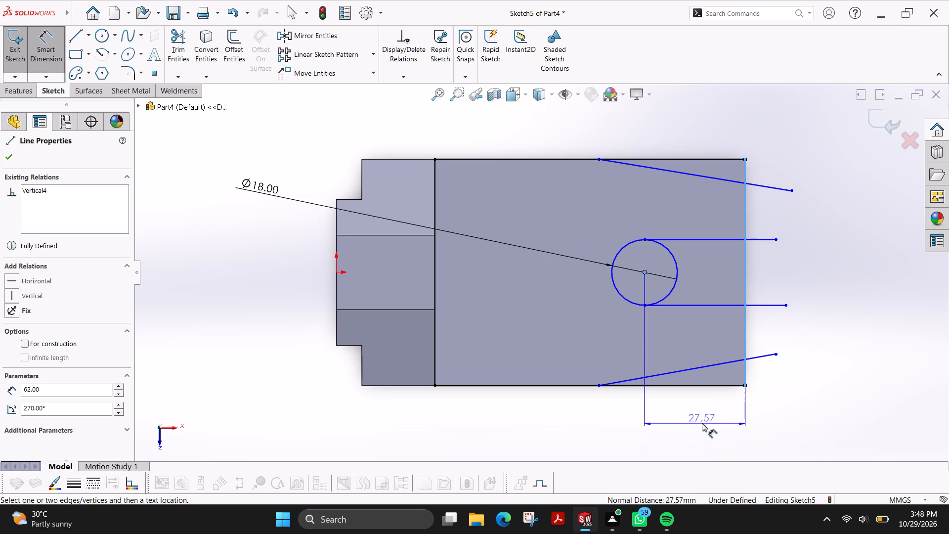
left_click(702, 423)
type("29")
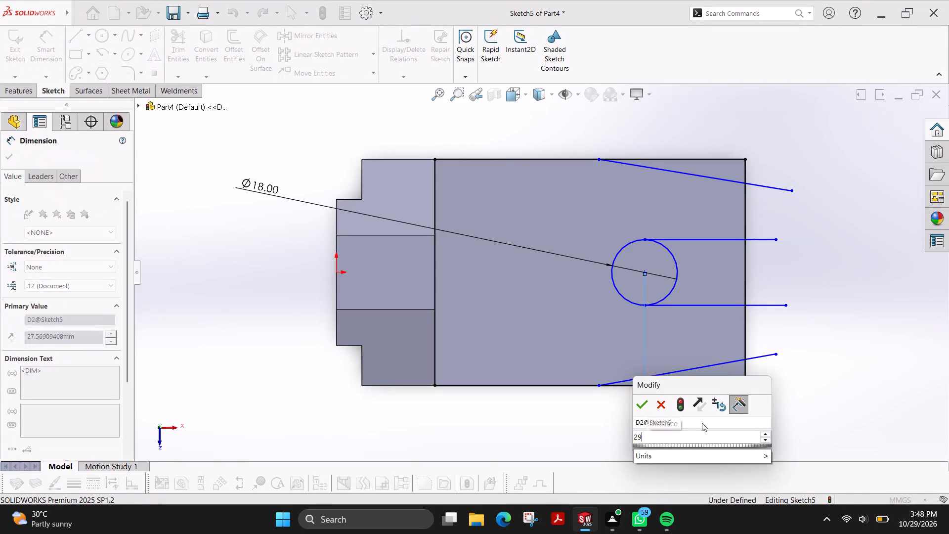
key("Return")
Dimension the starting points of both sloped lines at 50 mm from the base's end edge.
scroll(702, 423, "up", 1)
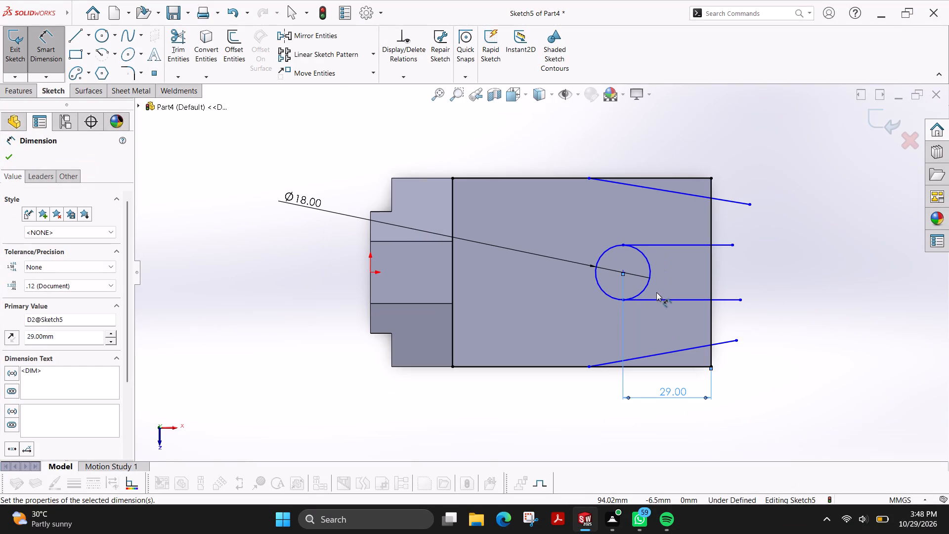
left_click(587, 366)
left_click(711, 321)
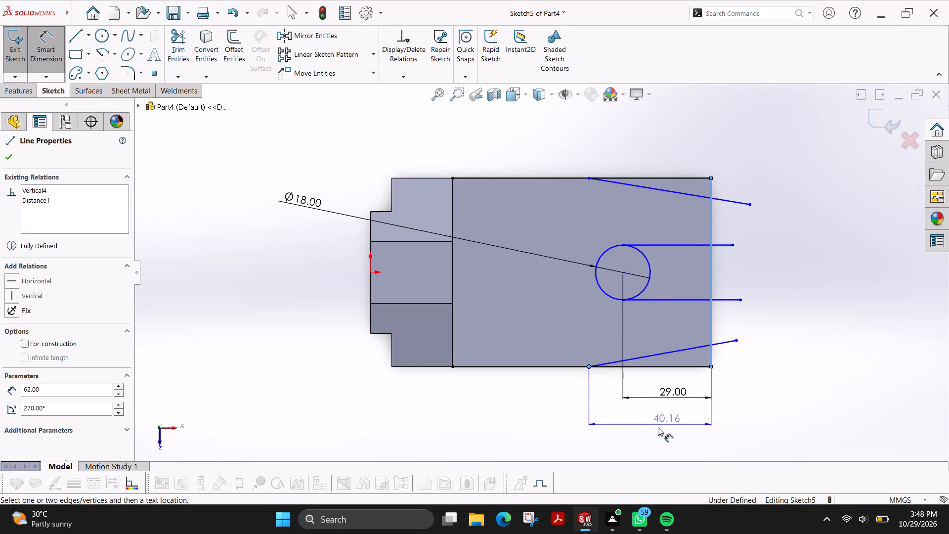
left_click(645, 432)
type("50")
key("Return")
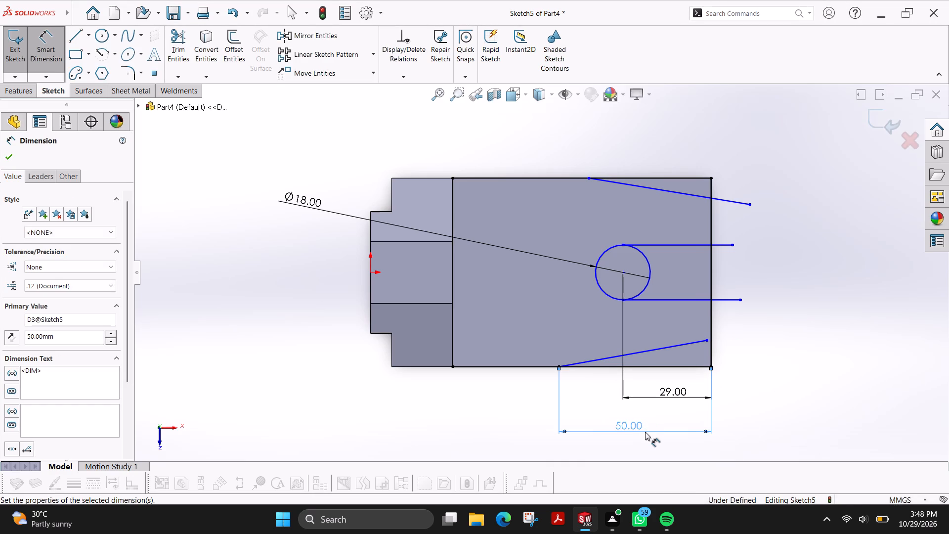
left_click(589, 178)
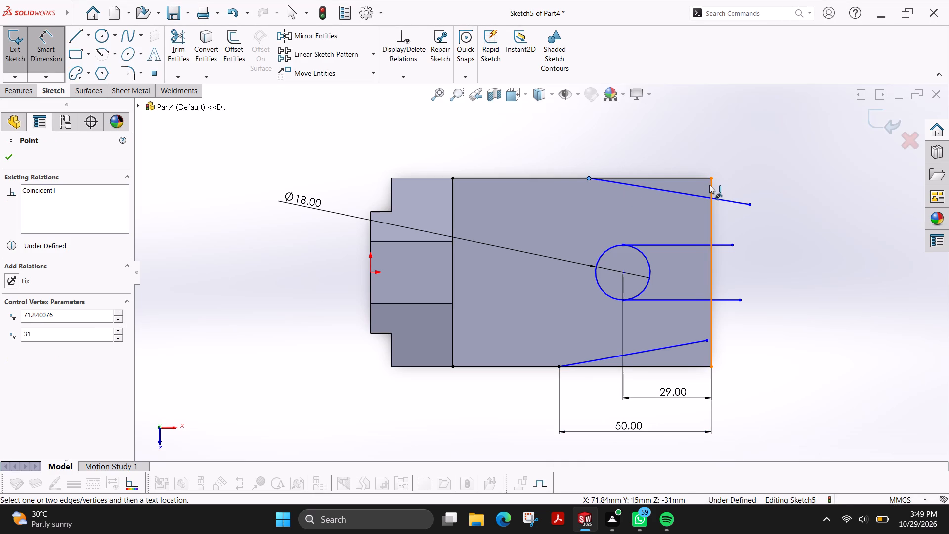
left_click(709, 185)
left_click(639, 148)
type("50")
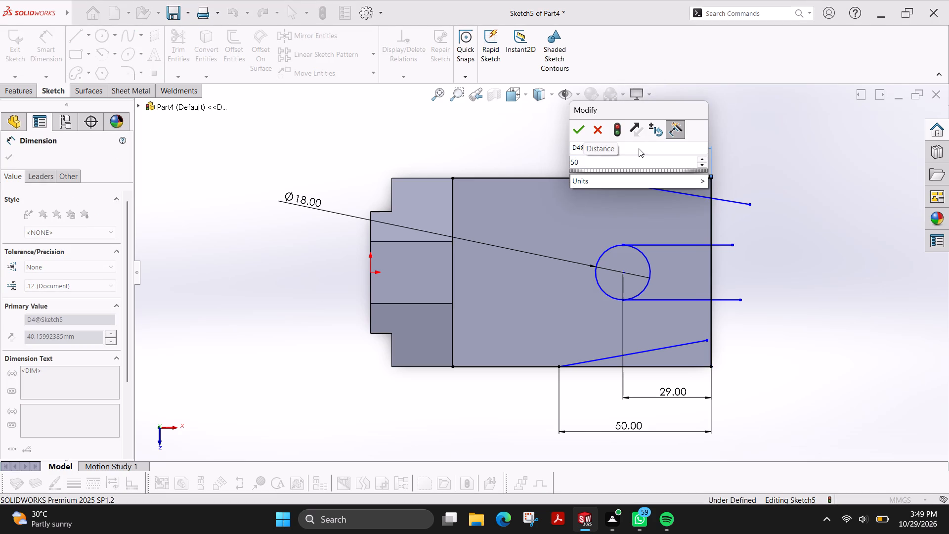
key("Return")
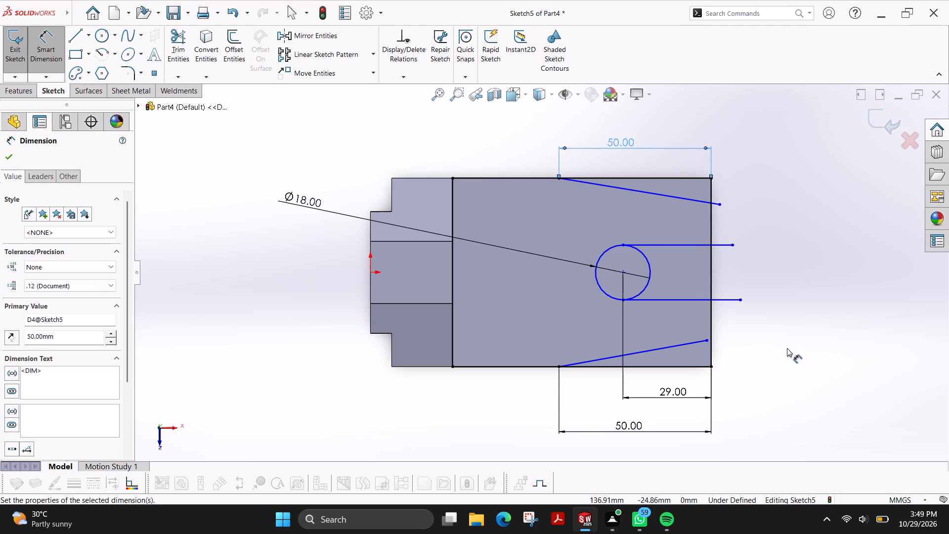
left_click(11, 155)
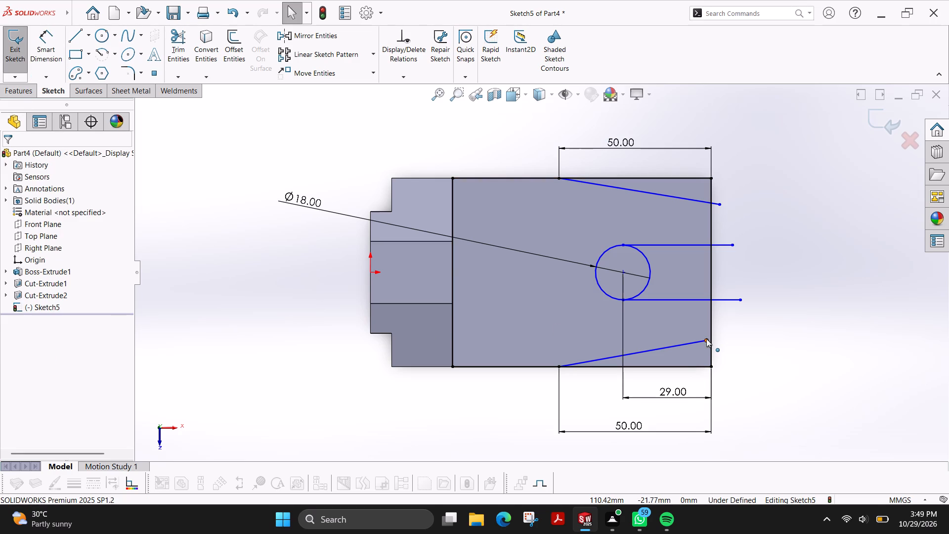
Extend the front sloped line's free end beyond the base's end edge.
left_click_drag(707, 339, 755, 332)
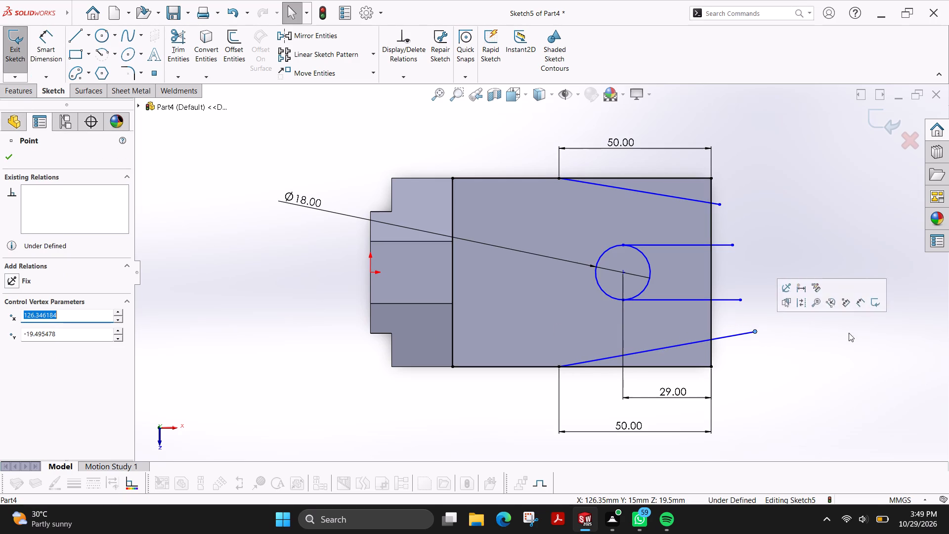
key("Escape")
key("Escape")
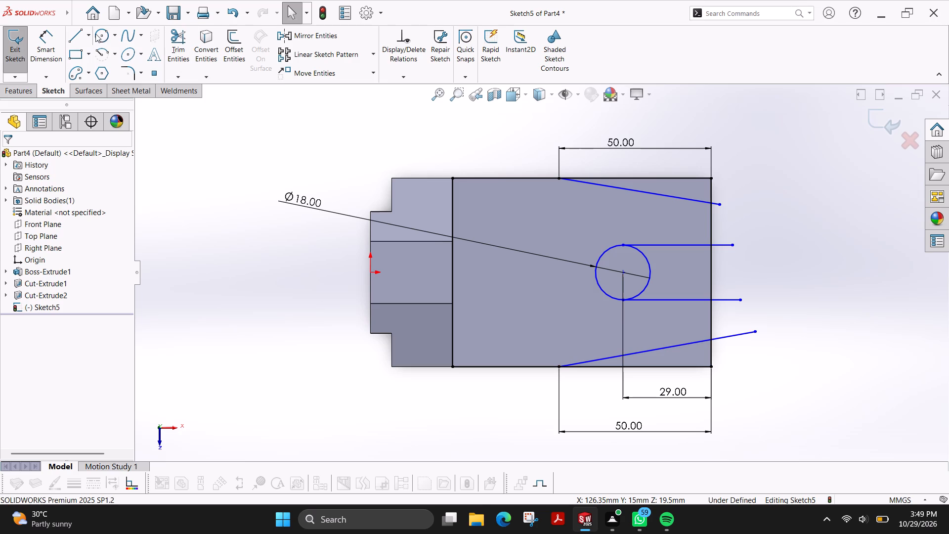
Power-trim the overhanging ends of both sloped lines and both slot lines back to the base's end edge.
left_click(173, 47)
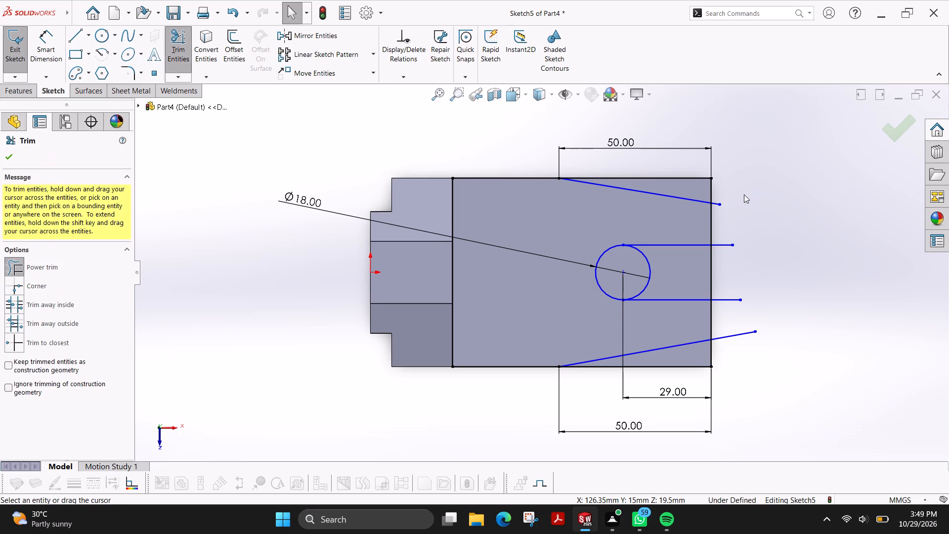
left_click_drag(726, 193, 718, 216)
left_click_drag(721, 218, 719, 262)
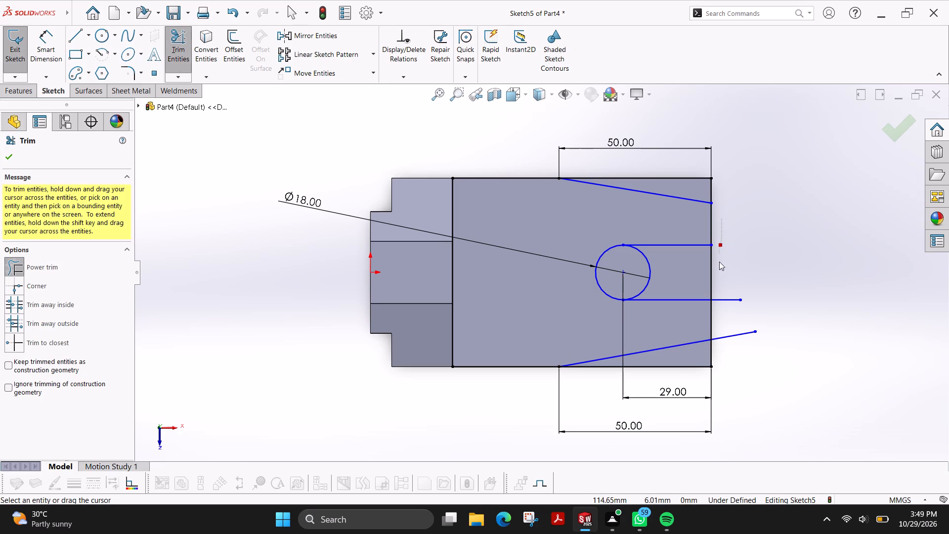
left_click_drag(719, 262, 729, 351)
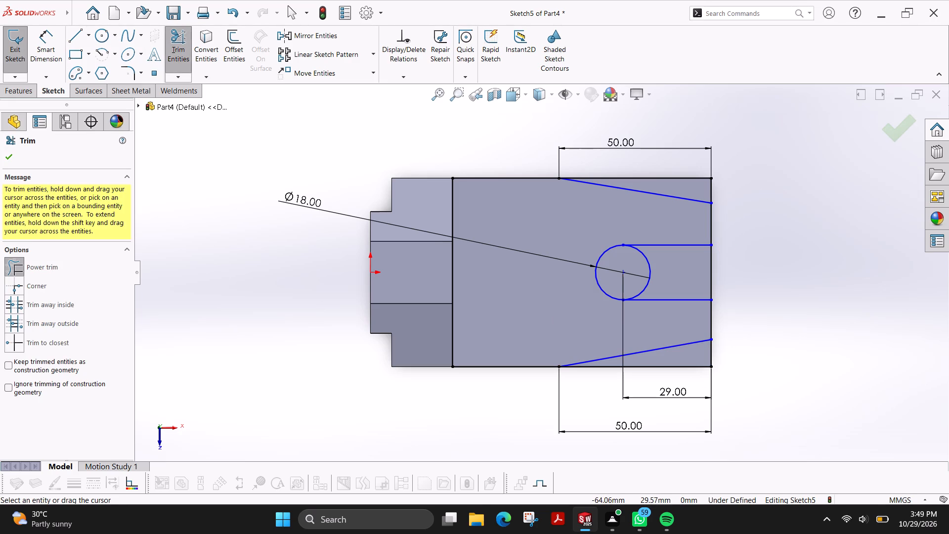
Dimension the free ends of both sloped lines at 8 mm from the base's adjacent side edges.
left_click(5, 163)
left_click(51, 44)
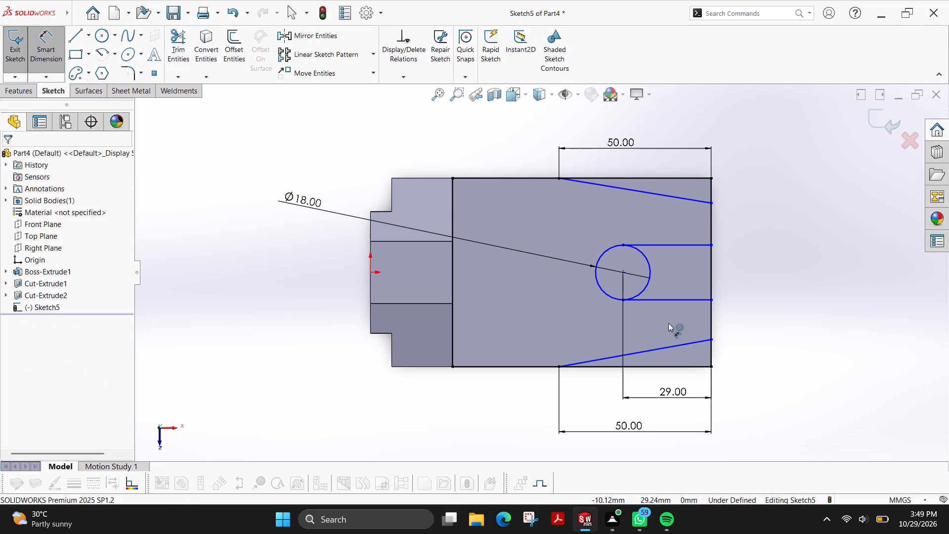
left_click(712, 340)
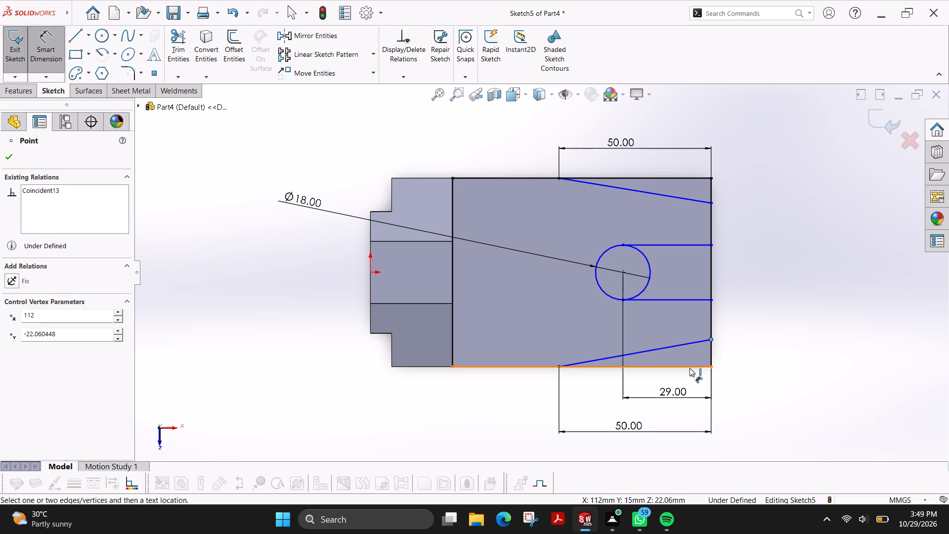
left_click(690, 368)
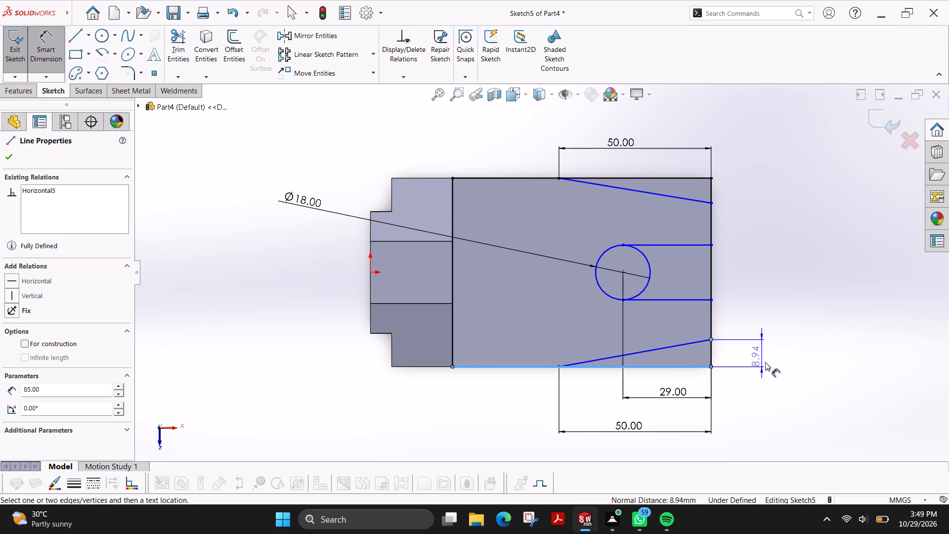
left_click(773, 396)
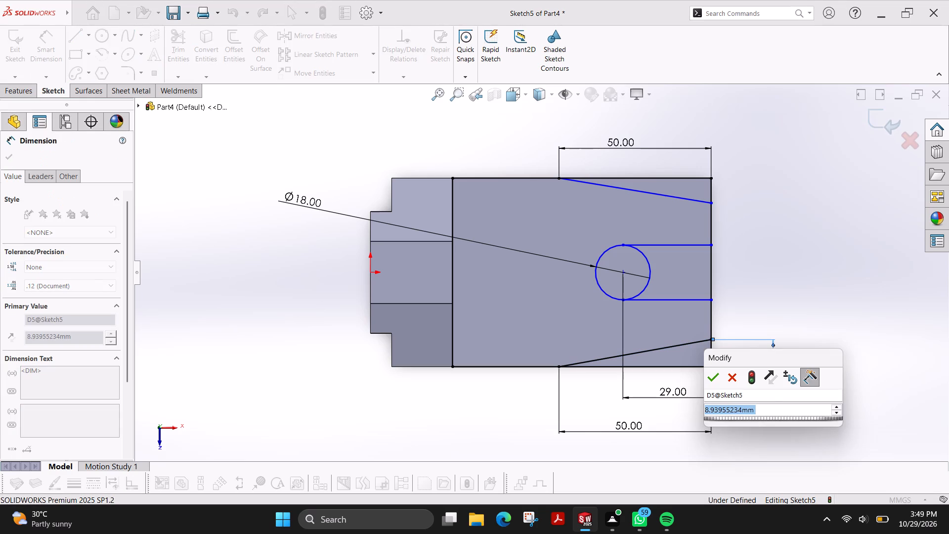
key("8")
key("Return")
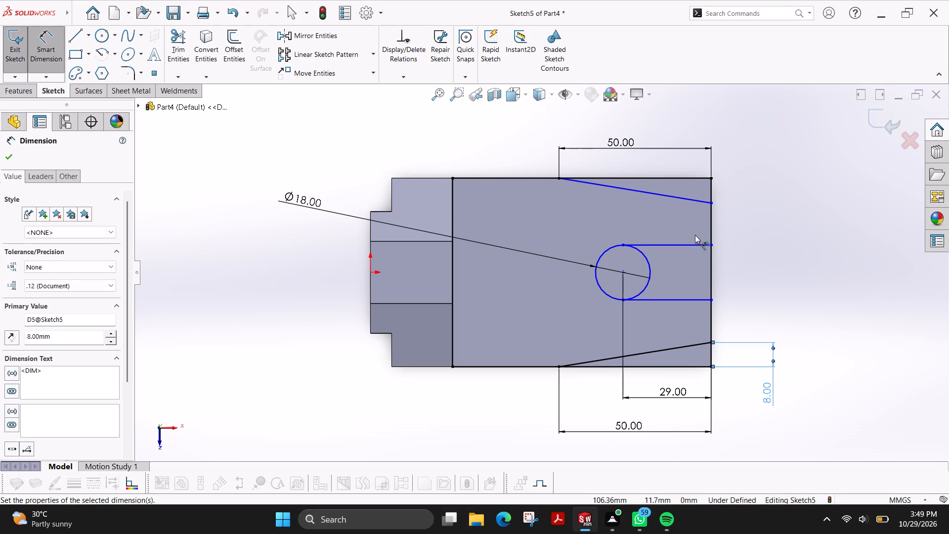
left_click(711, 203)
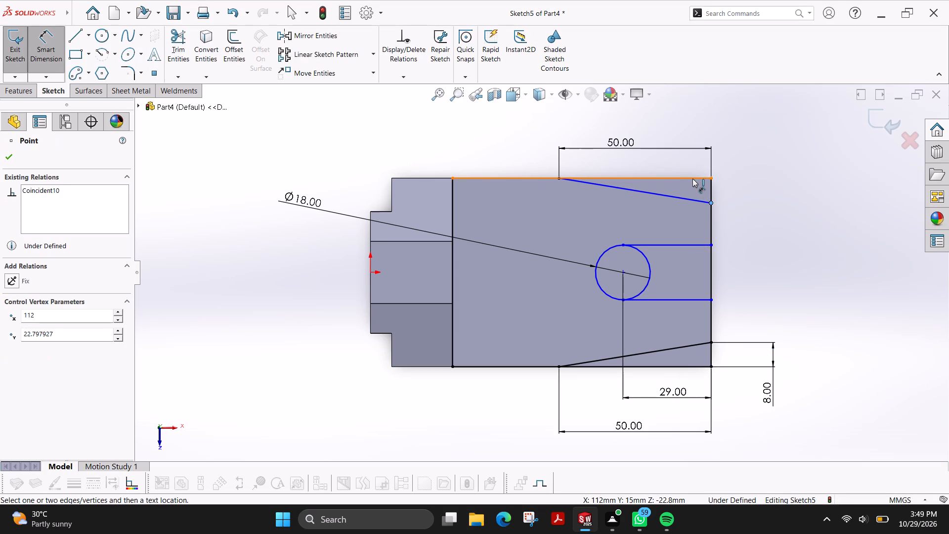
left_click(692, 178)
left_click(777, 194)
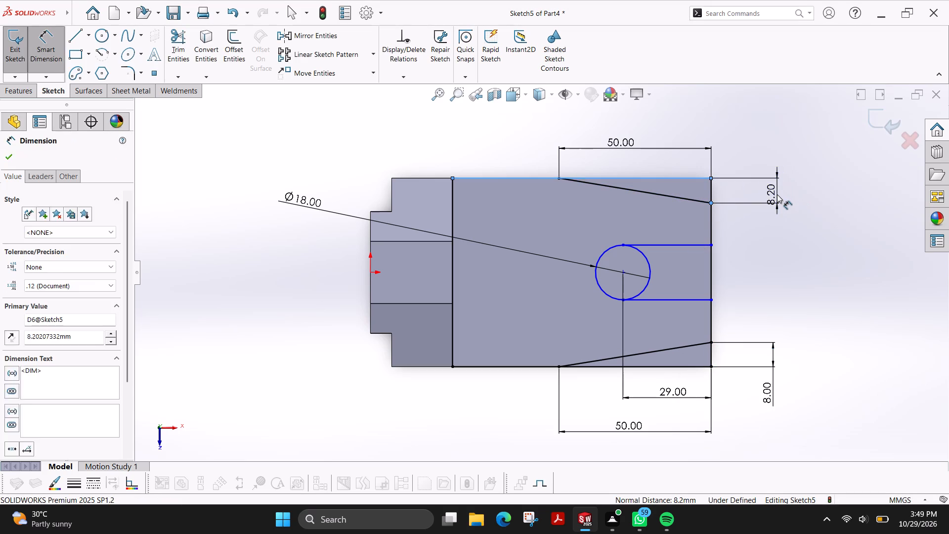
key("8")
key("Return")
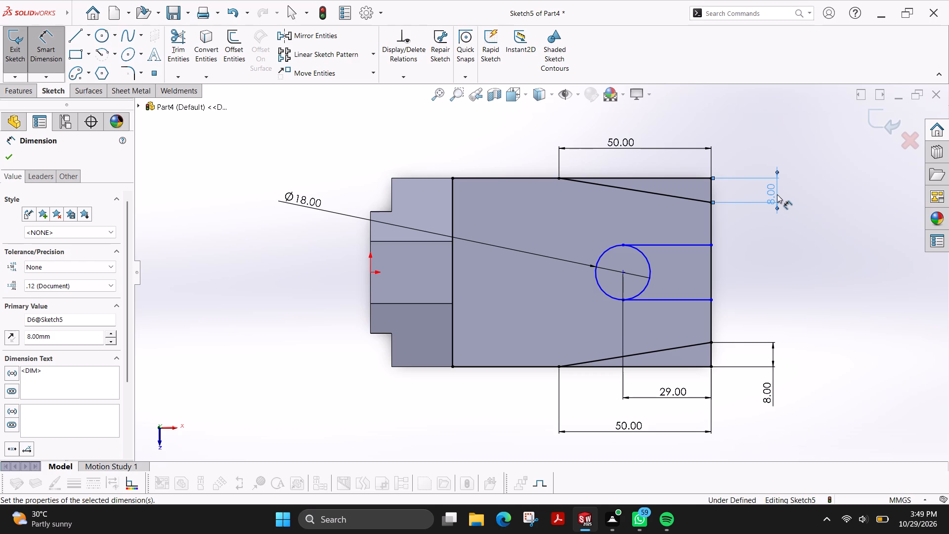
Power-trim the converted base outline, leaving only the edges that close the two corner triangles and the slot's open end.
left_click(171, 46)
left_click_drag(696, 223, 705, 222)
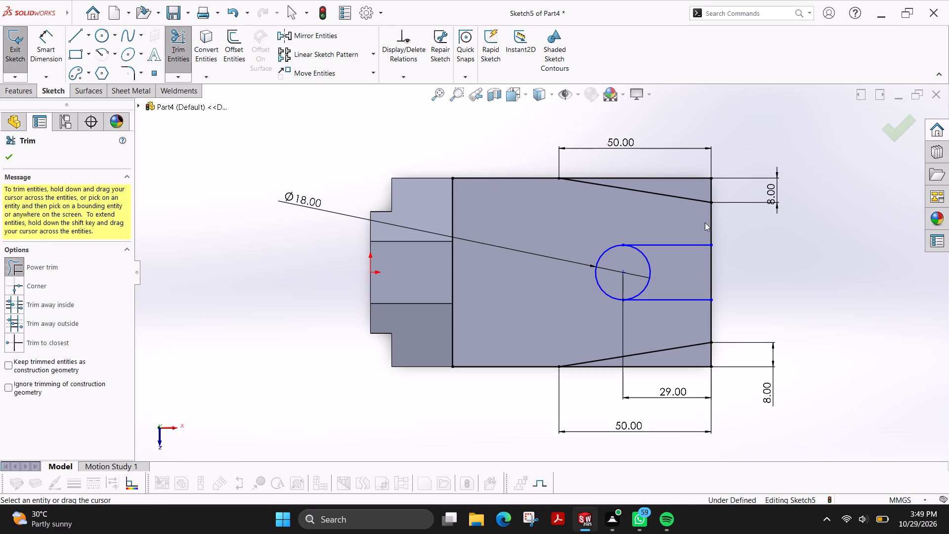
left_click_drag(705, 222, 738, 222)
left_click_drag(703, 321, 739, 318)
left_click_drag(475, 318, 517, 281)
left_click_drag(498, 131, 485, 227)
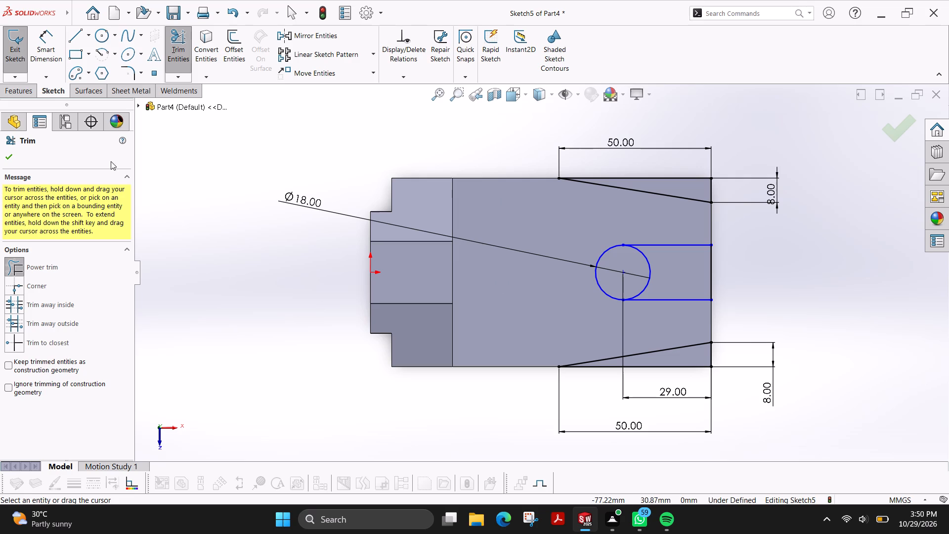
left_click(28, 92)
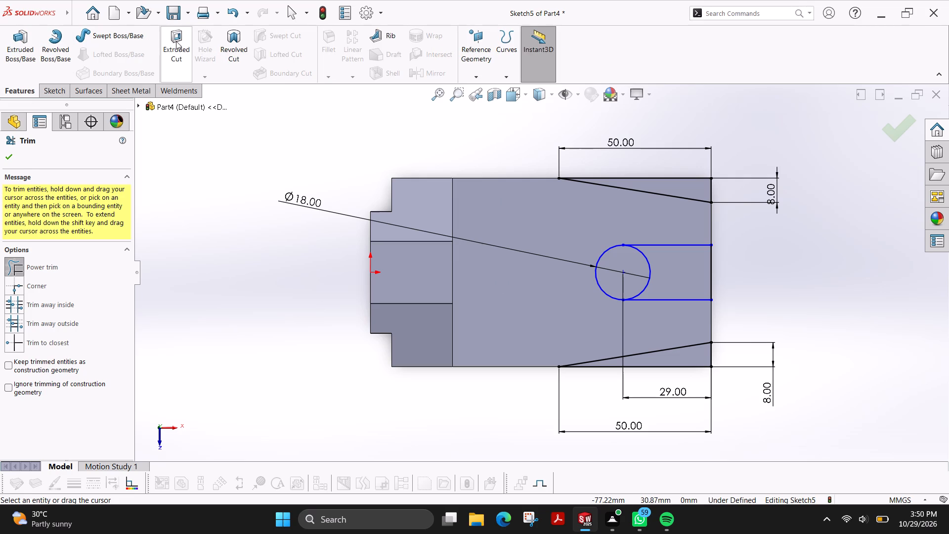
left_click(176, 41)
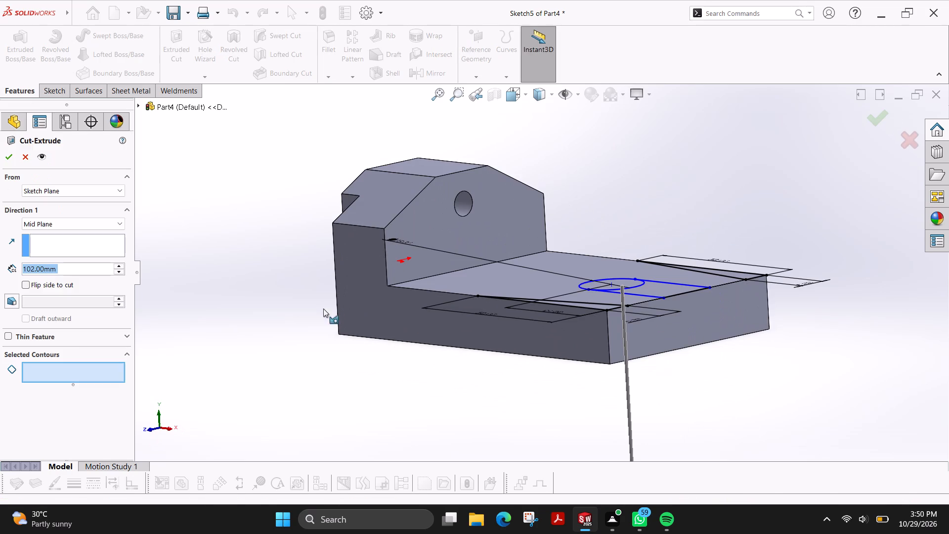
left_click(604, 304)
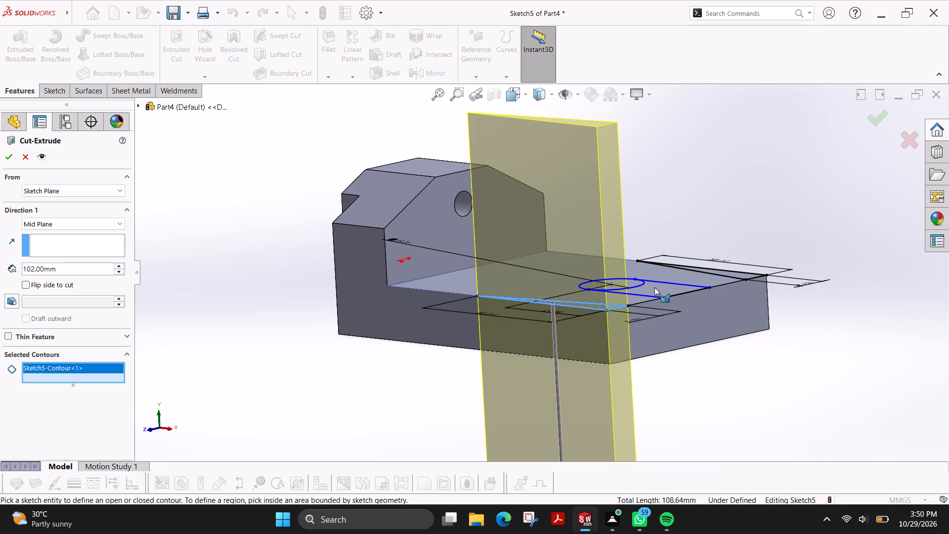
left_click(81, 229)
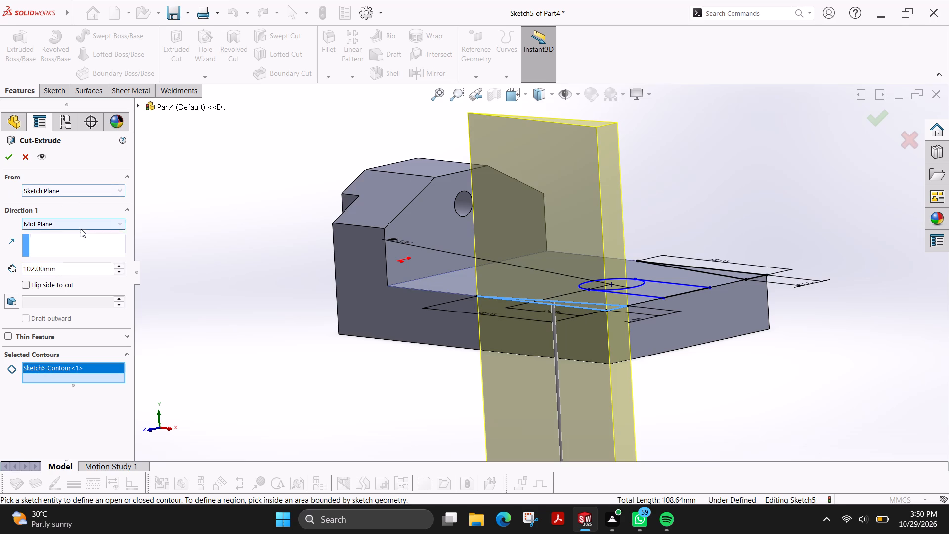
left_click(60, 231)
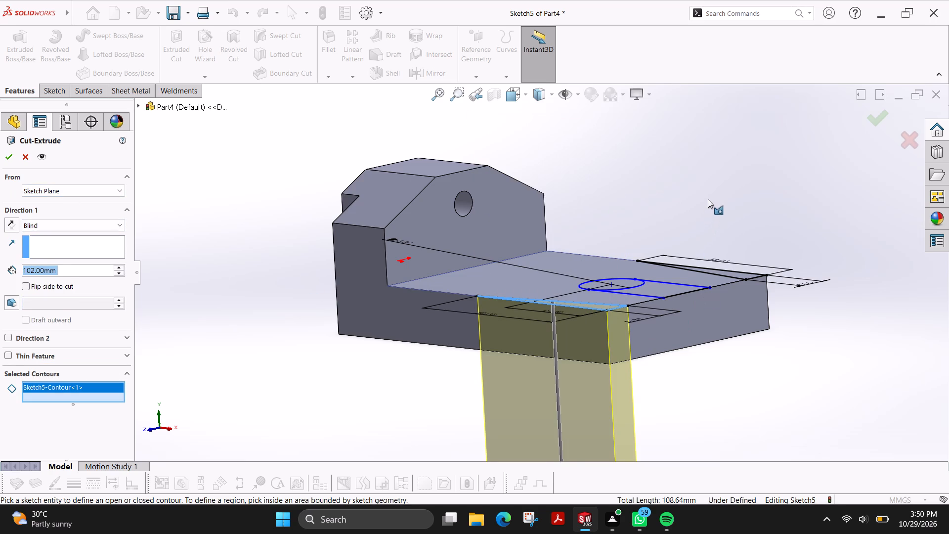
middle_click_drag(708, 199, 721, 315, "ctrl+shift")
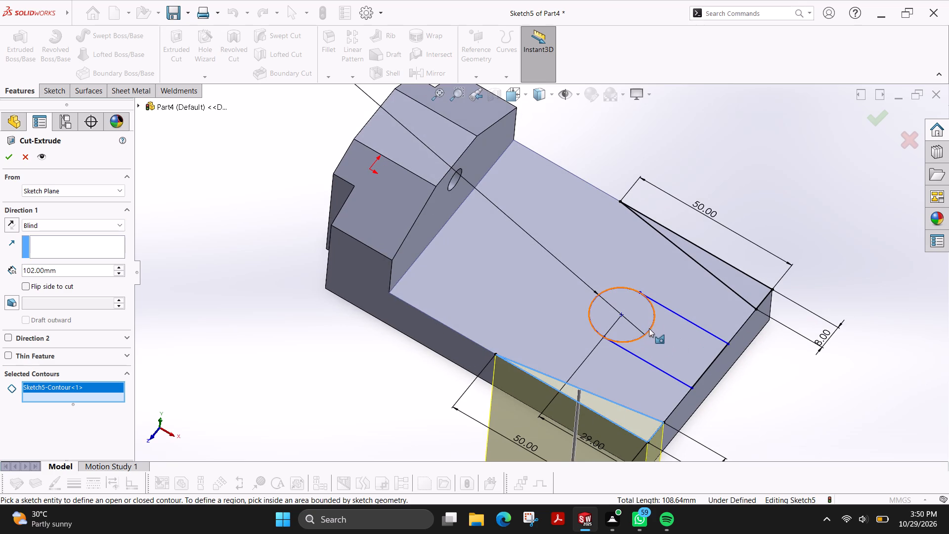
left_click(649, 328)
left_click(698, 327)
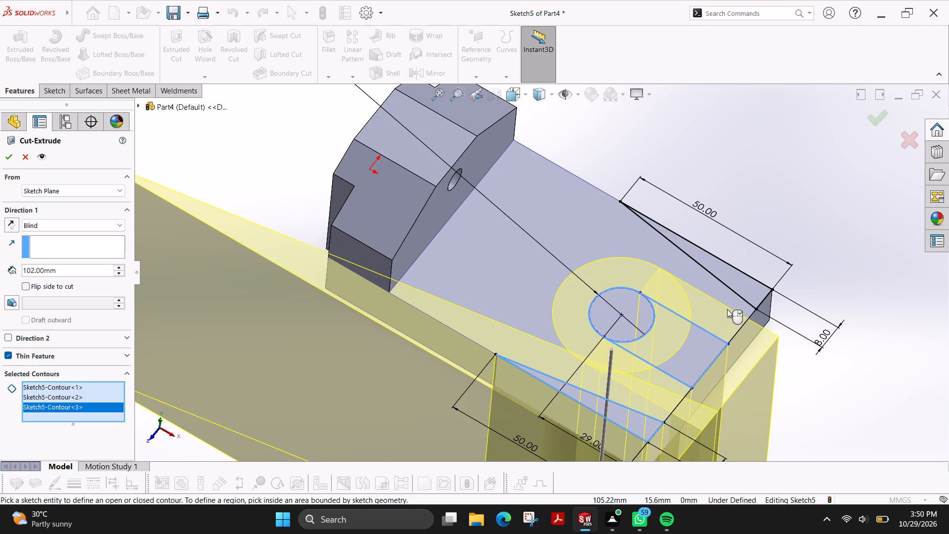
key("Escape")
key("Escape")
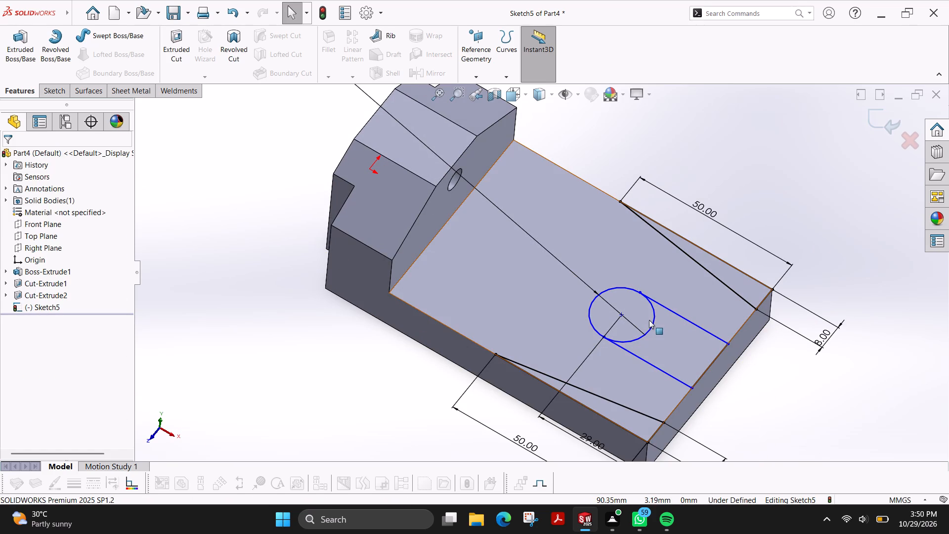
Power-trim the circle's arc inside the slot to leave one continuous U-shaped profile, and exit the sketch.
left_click(48, 88)
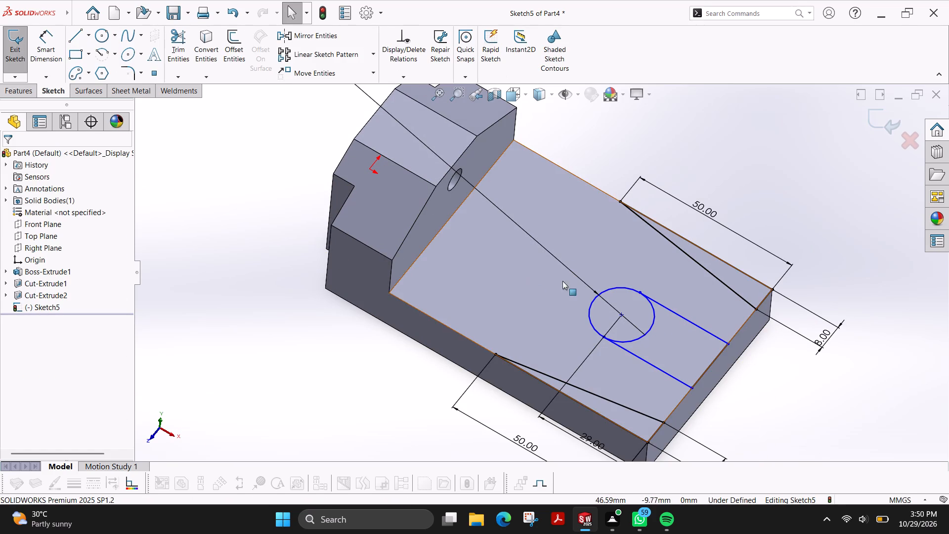
left_click(180, 48)
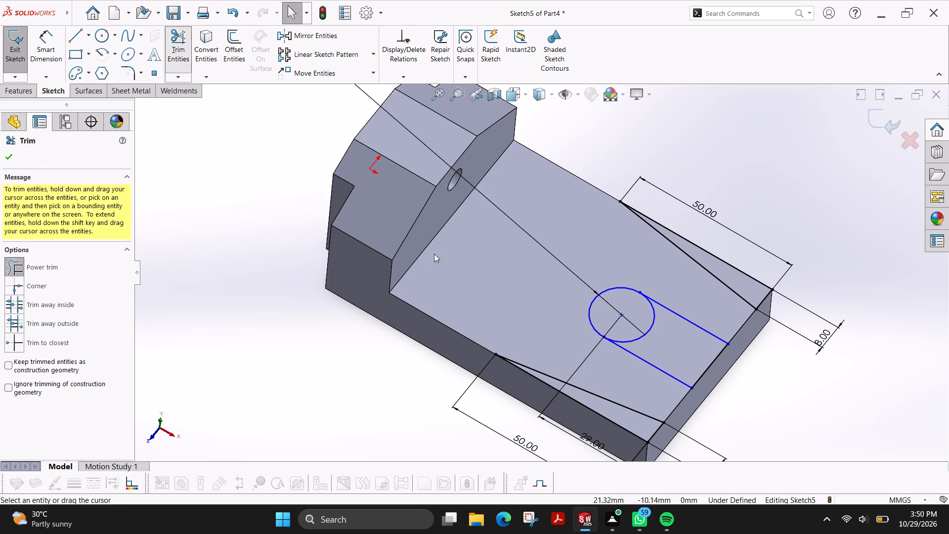
left_click_drag(666, 333, 649, 322)
left_click(13, 155)
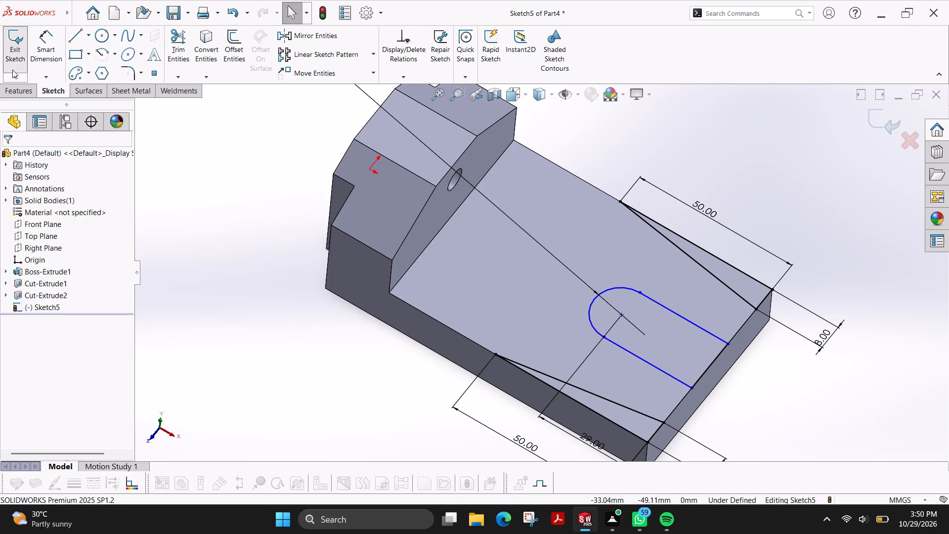
left_click(19, 64)
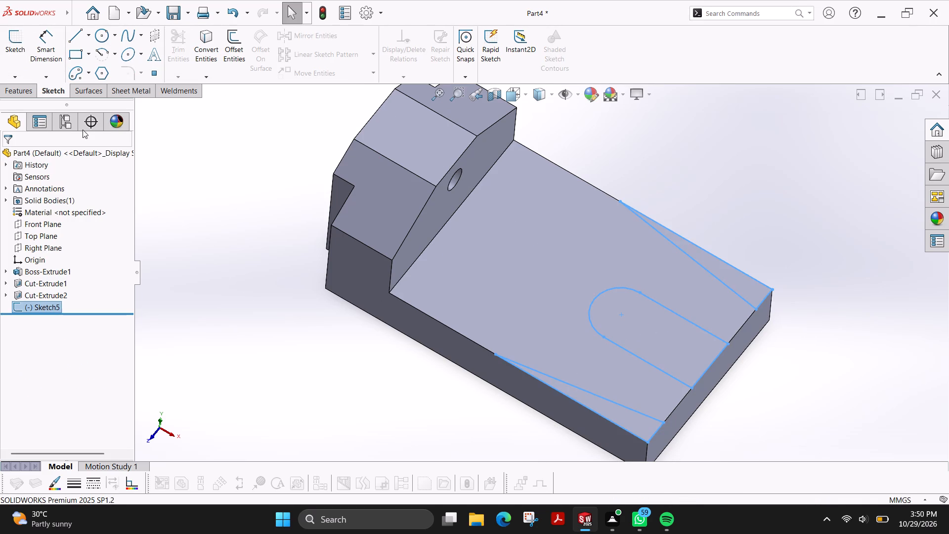
Extrude-cut the two corner triangles and the slot profile through the base, Blind at 102 mm.
left_click(27, 90)
left_click(176, 56)
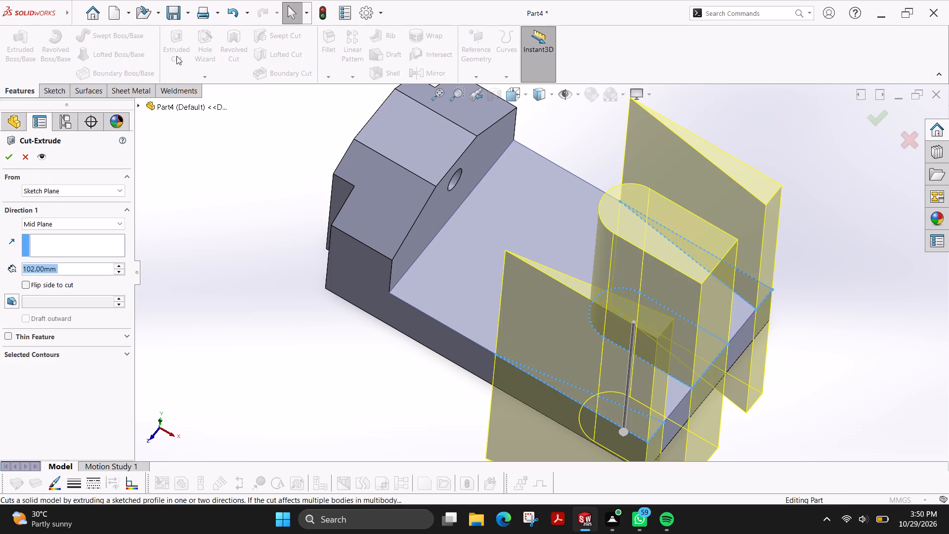
left_click(60, 221)
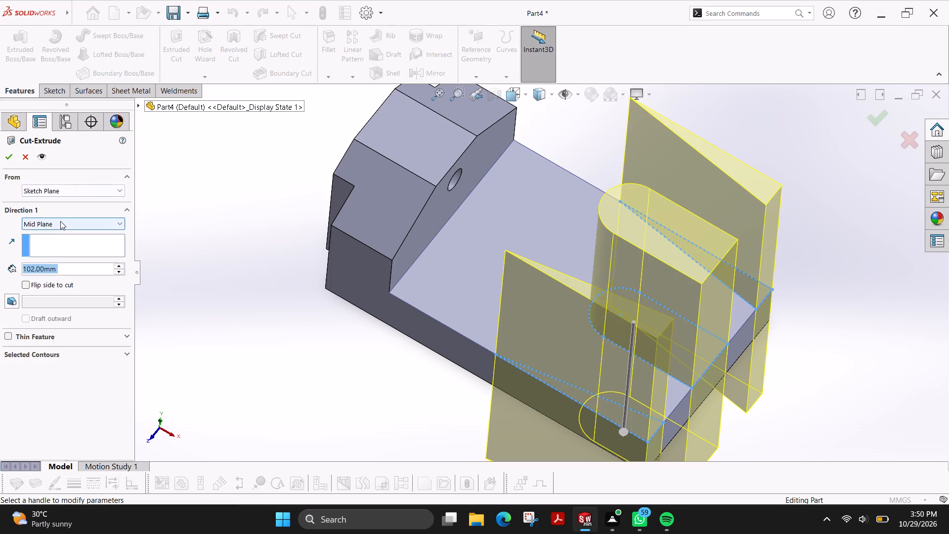
left_click(57, 233)
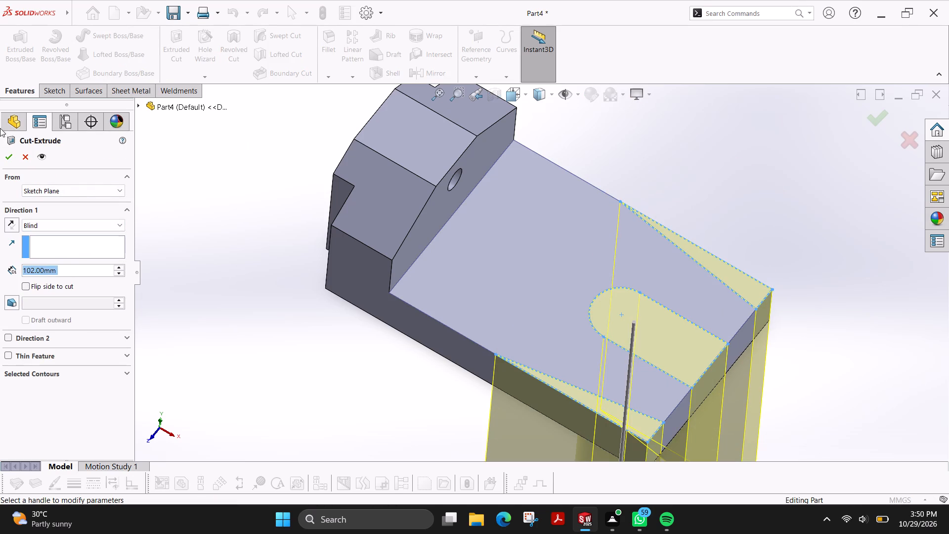
left_click(8, 152)
key("Escape")
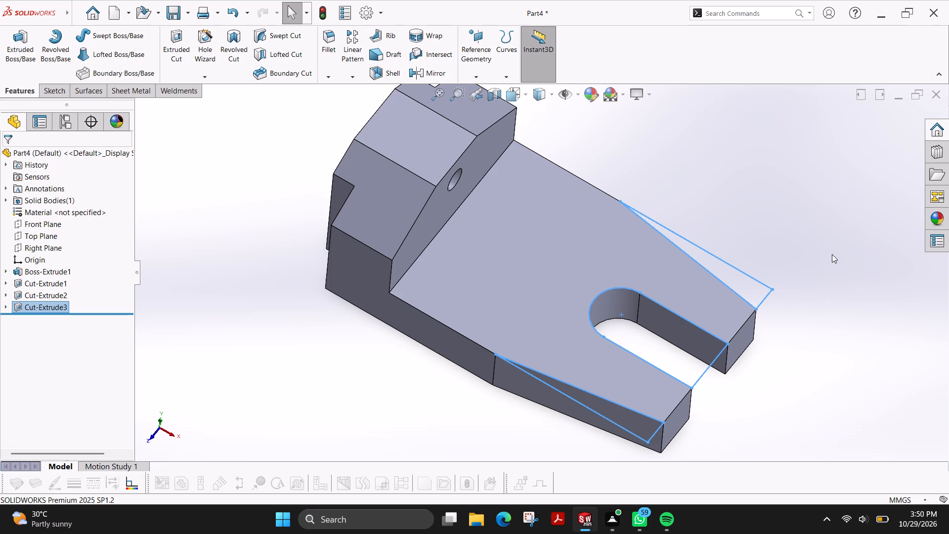
Inspect the finished part and set it to the isometric view.
middle_click_drag(514, 241, 520, 211)
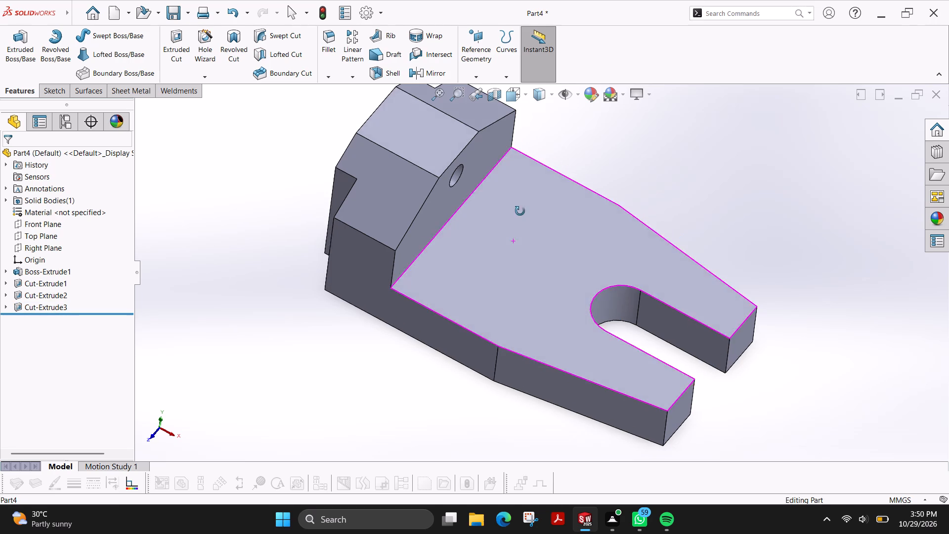
middle_click_drag(520, 211, 515, 168)
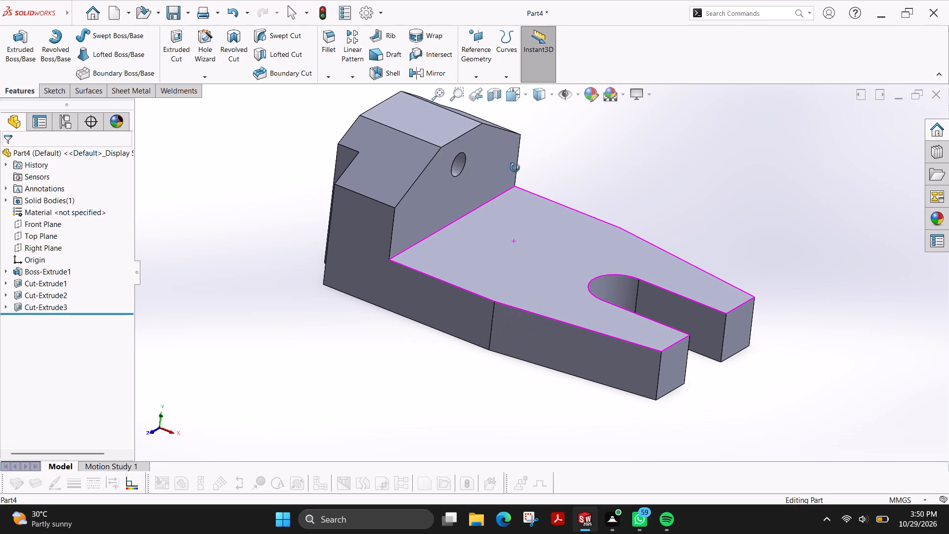
middle_click_drag(515, 168, 516, 168)
middle_click_drag(620, 164, 624, 168)
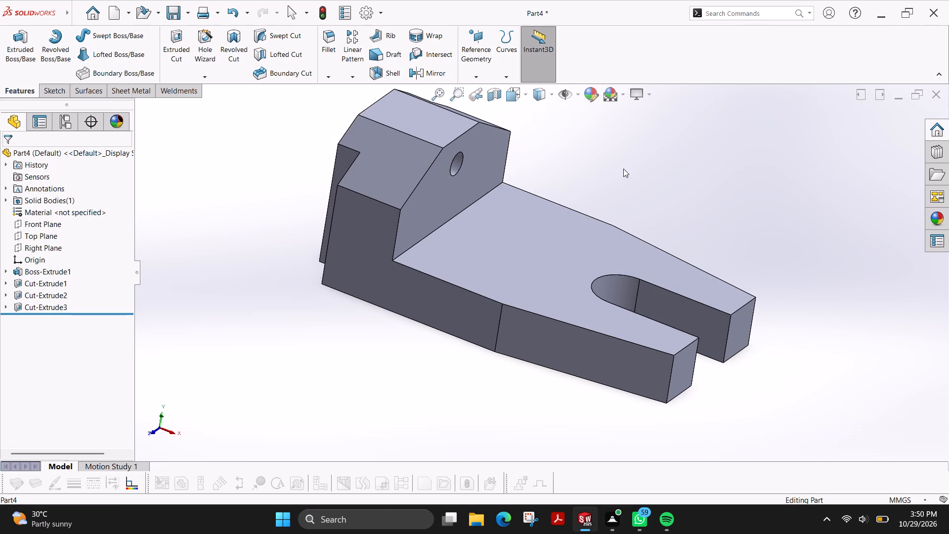
left_click(524, 91)
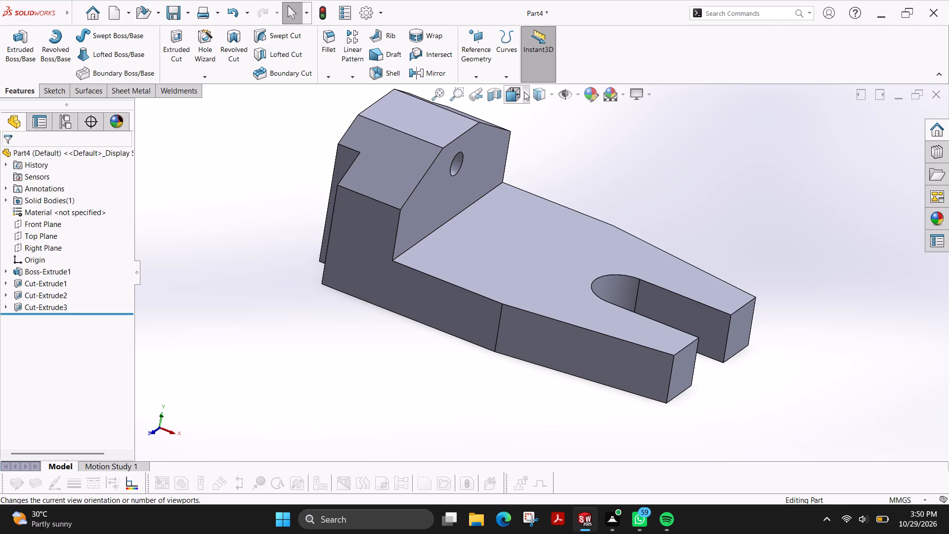
left_click(452, 304)
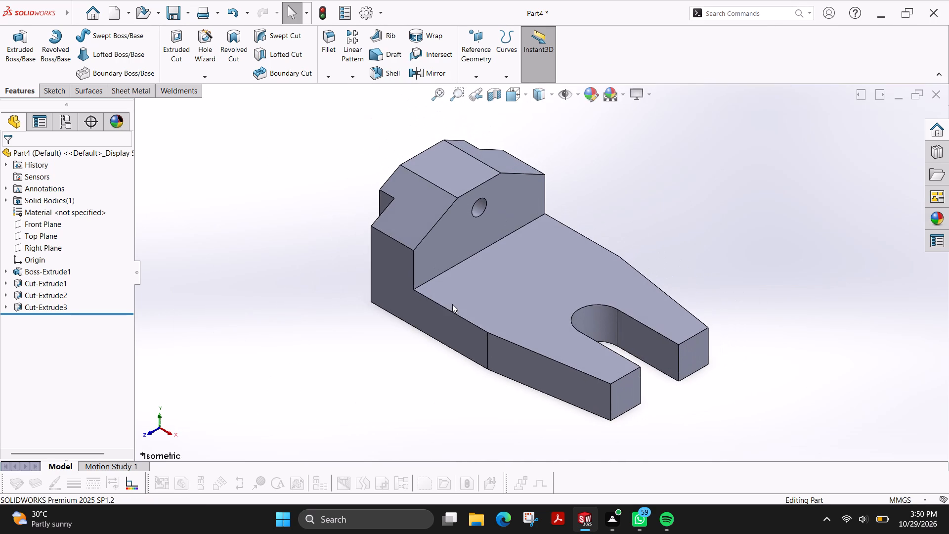
Save the part as fujiPart118 in the solidworks folder inside the desktop's fuji drawing file folder.
key("ctrl+s")
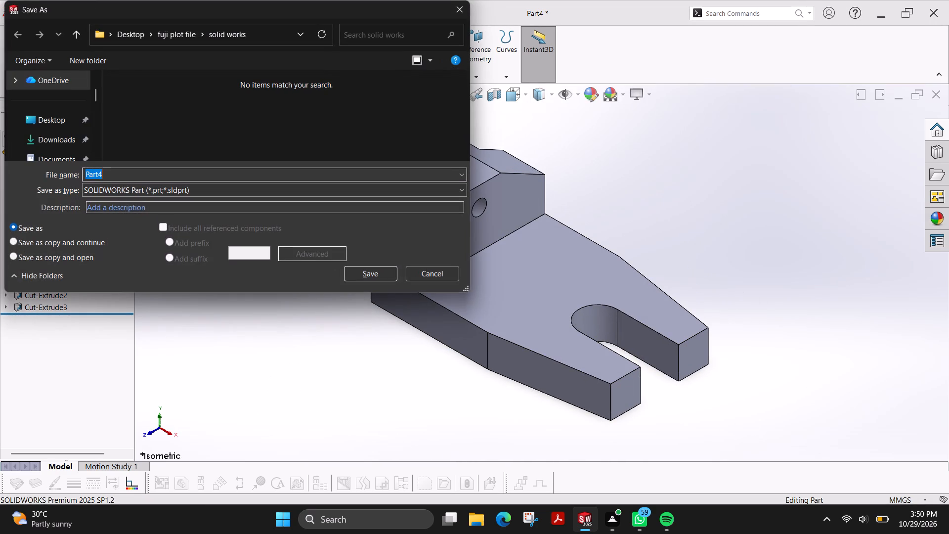
left_click(124, 33)
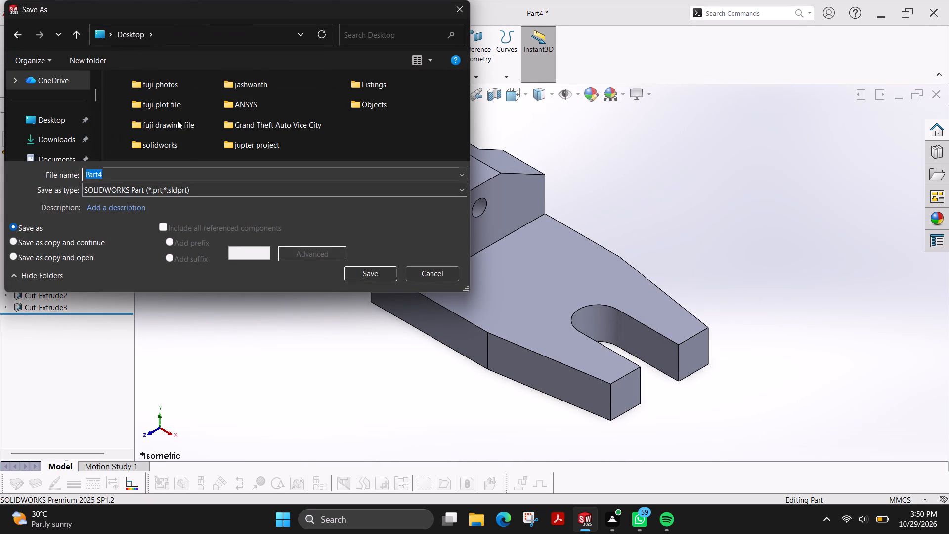
double_click(177, 120)
double_click(151, 97)
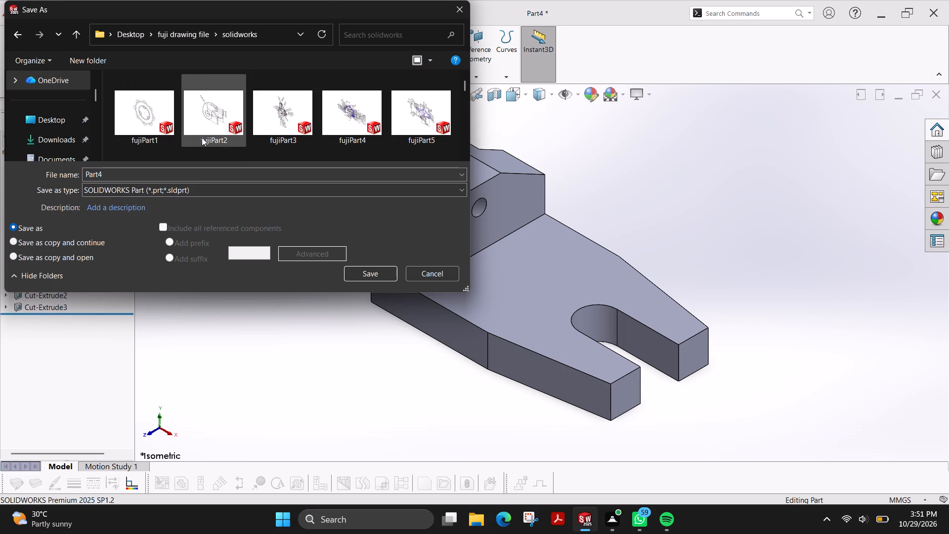
scroll(202, 137, "down", 20)
scroll(202, 137, "down", 18)
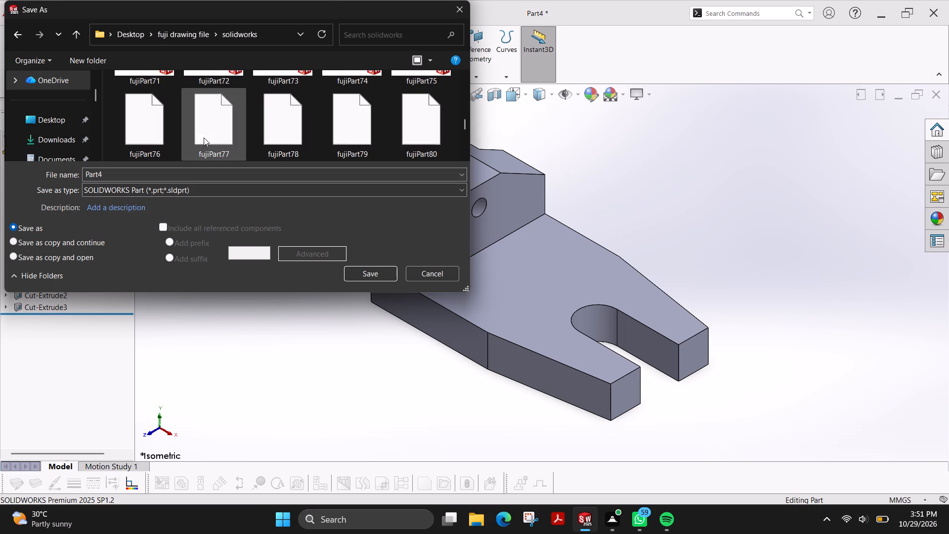
scroll(204, 137, "down", 20)
scroll(204, 137, "down", 1)
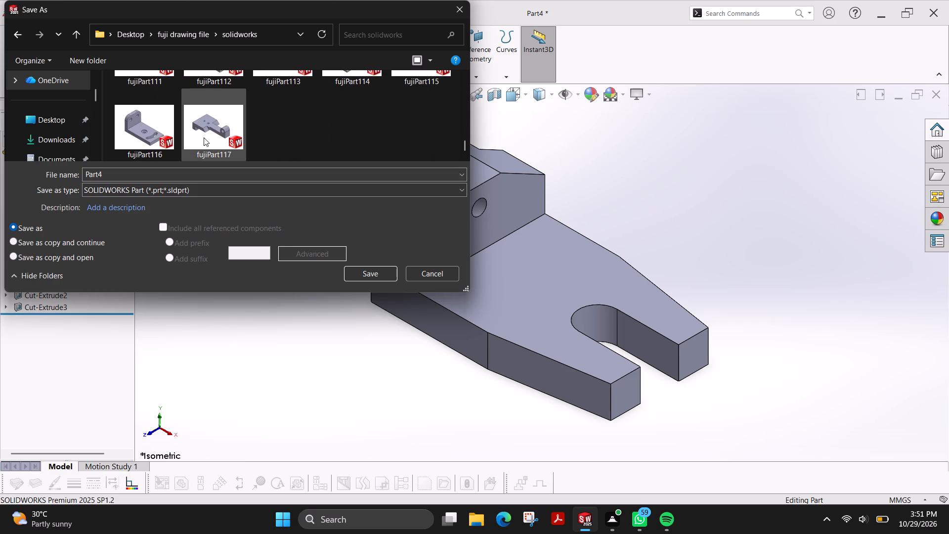
left_click(184, 175)
key("Right")
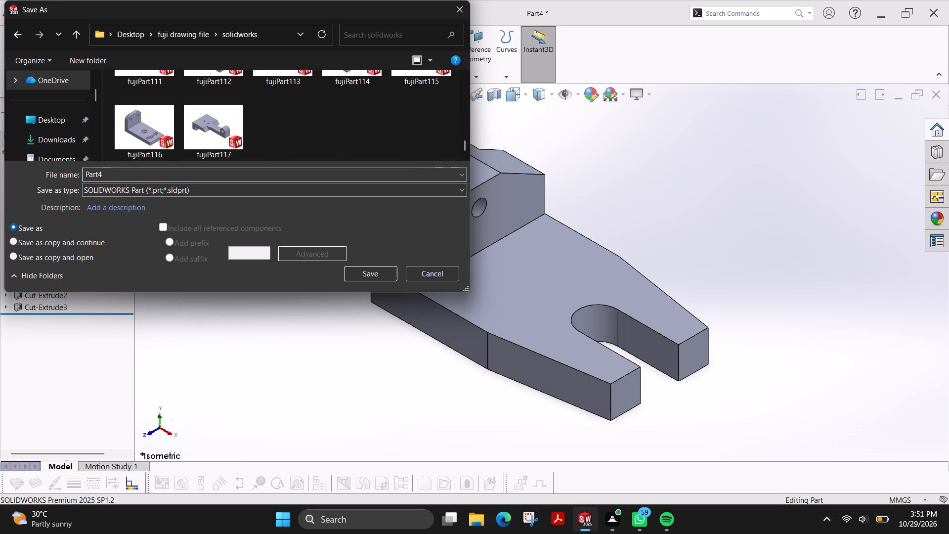
key("BackSpace")
type("118")
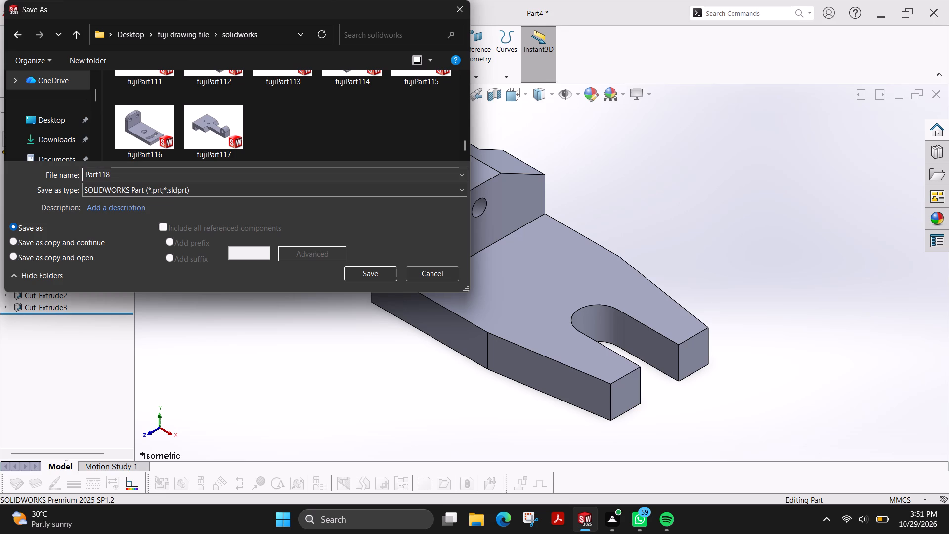
key("Left")
key("Left")
key("Left")
key("Left")
key("Left")
key("Left")
key("Left")
key("Left")
key("Left")
key("Left")
key("Left")
key("Left")
key("Left")
key("Left")
key("Left")
type("fuji")
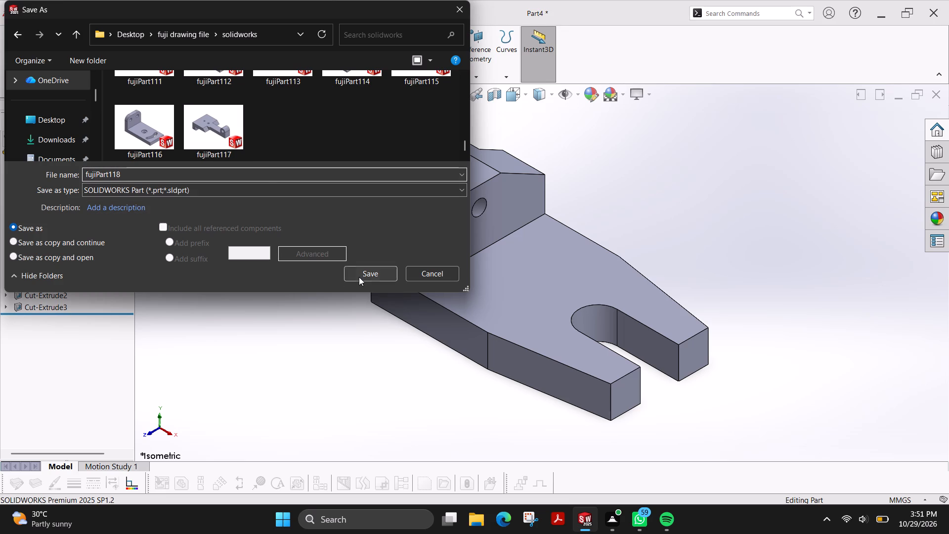
left_click(359, 277)
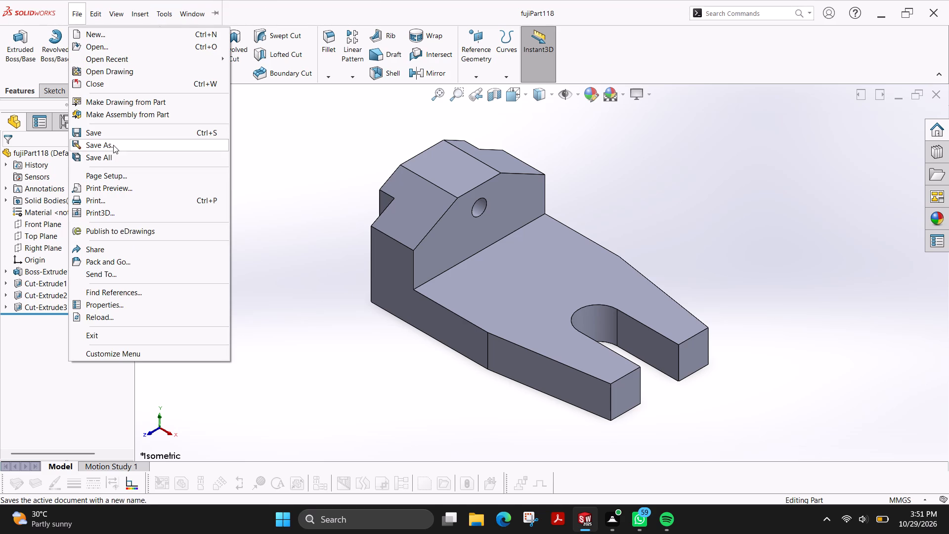
Save a PDF copy of fujiPart118 in the solid works folder inside the desktop's fuji plot file folder.
left_click(113, 145)
left_click(134, 35)
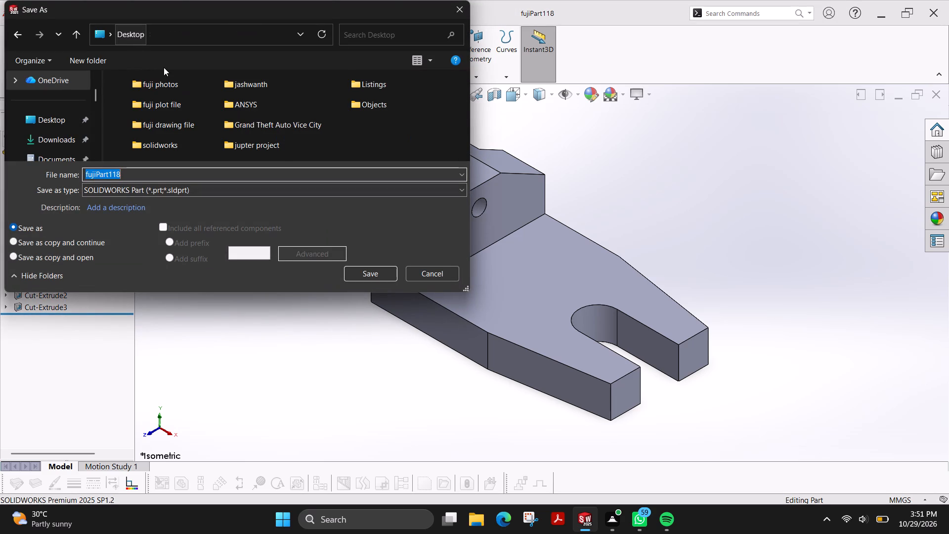
double_click(174, 102)
double_click(145, 94)
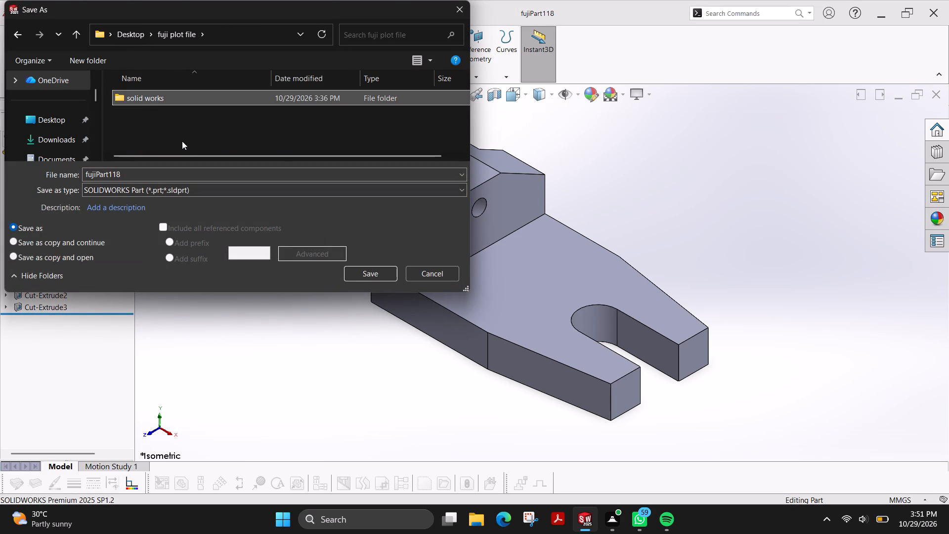
left_click(147, 192)
left_click(158, 293)
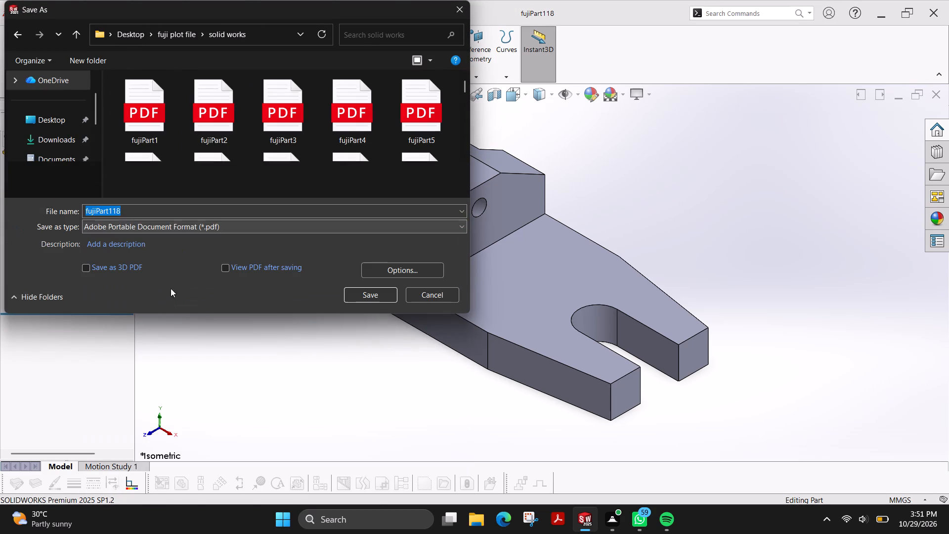
left_click(376, 299)
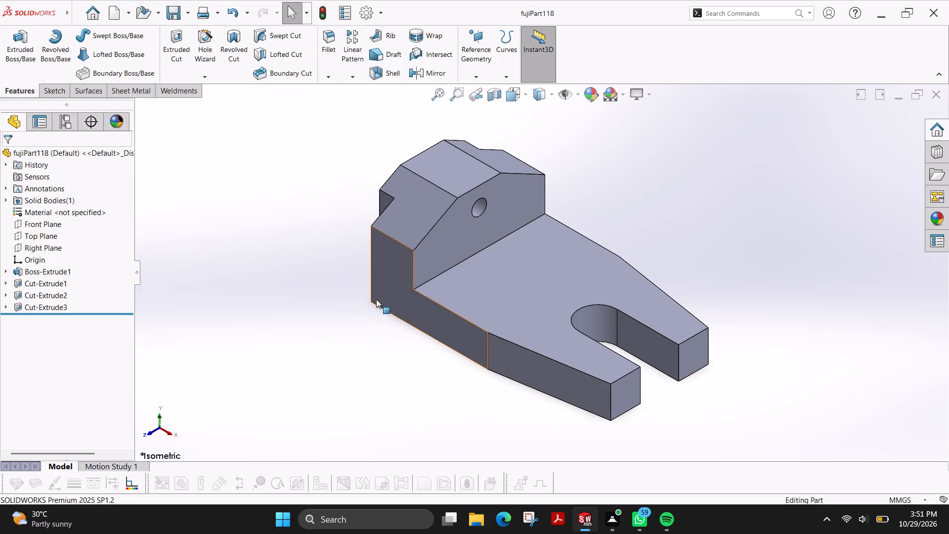